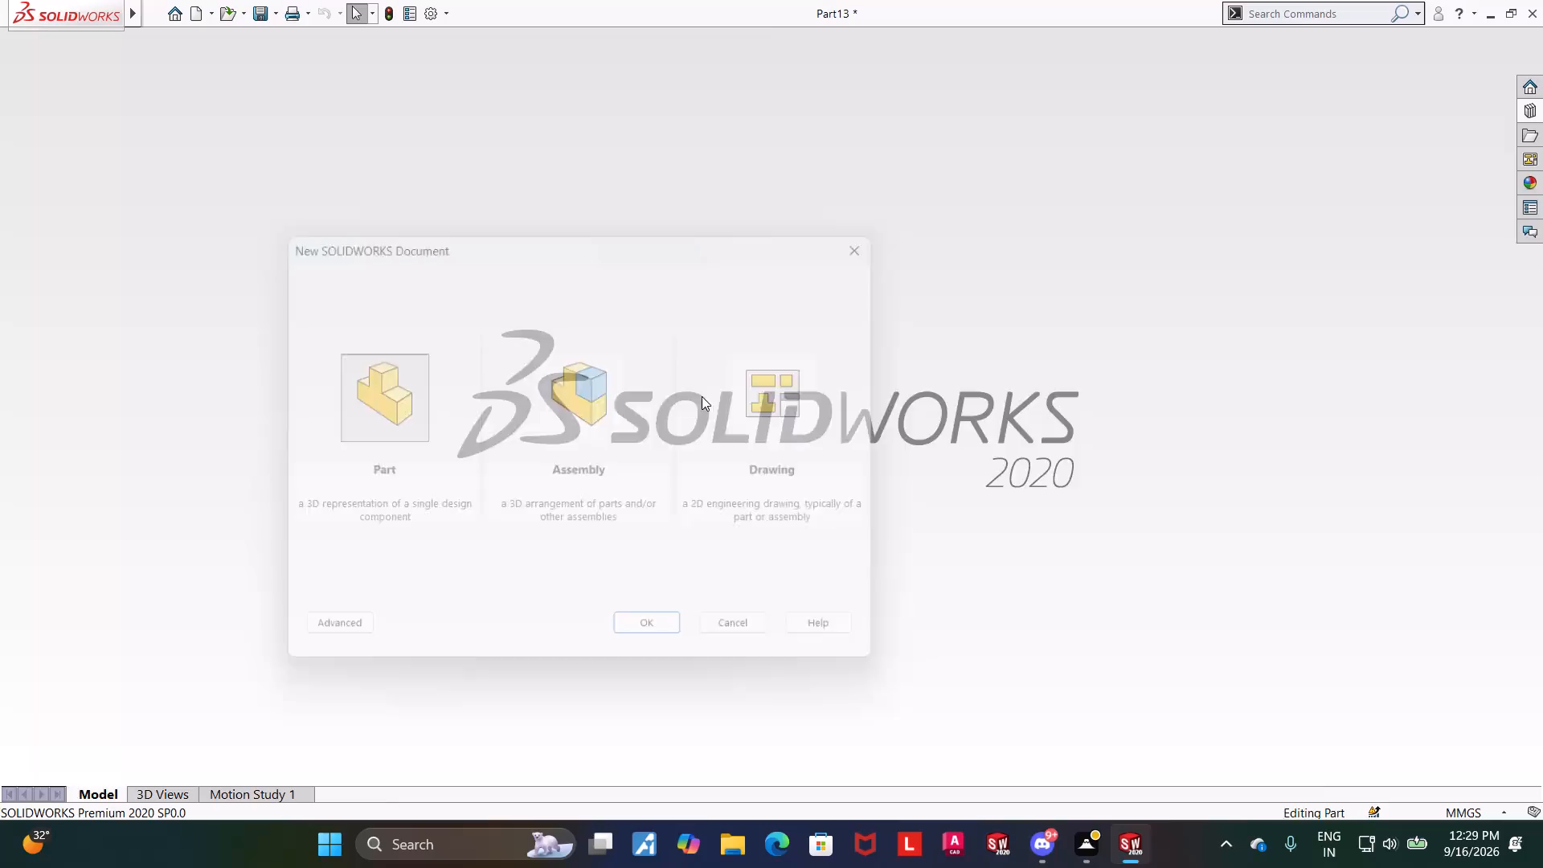
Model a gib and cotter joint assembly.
Start a sketch on the Top Plane and draw a center rectangle centred on the origin.
click(143, 309)
click(162, 283)
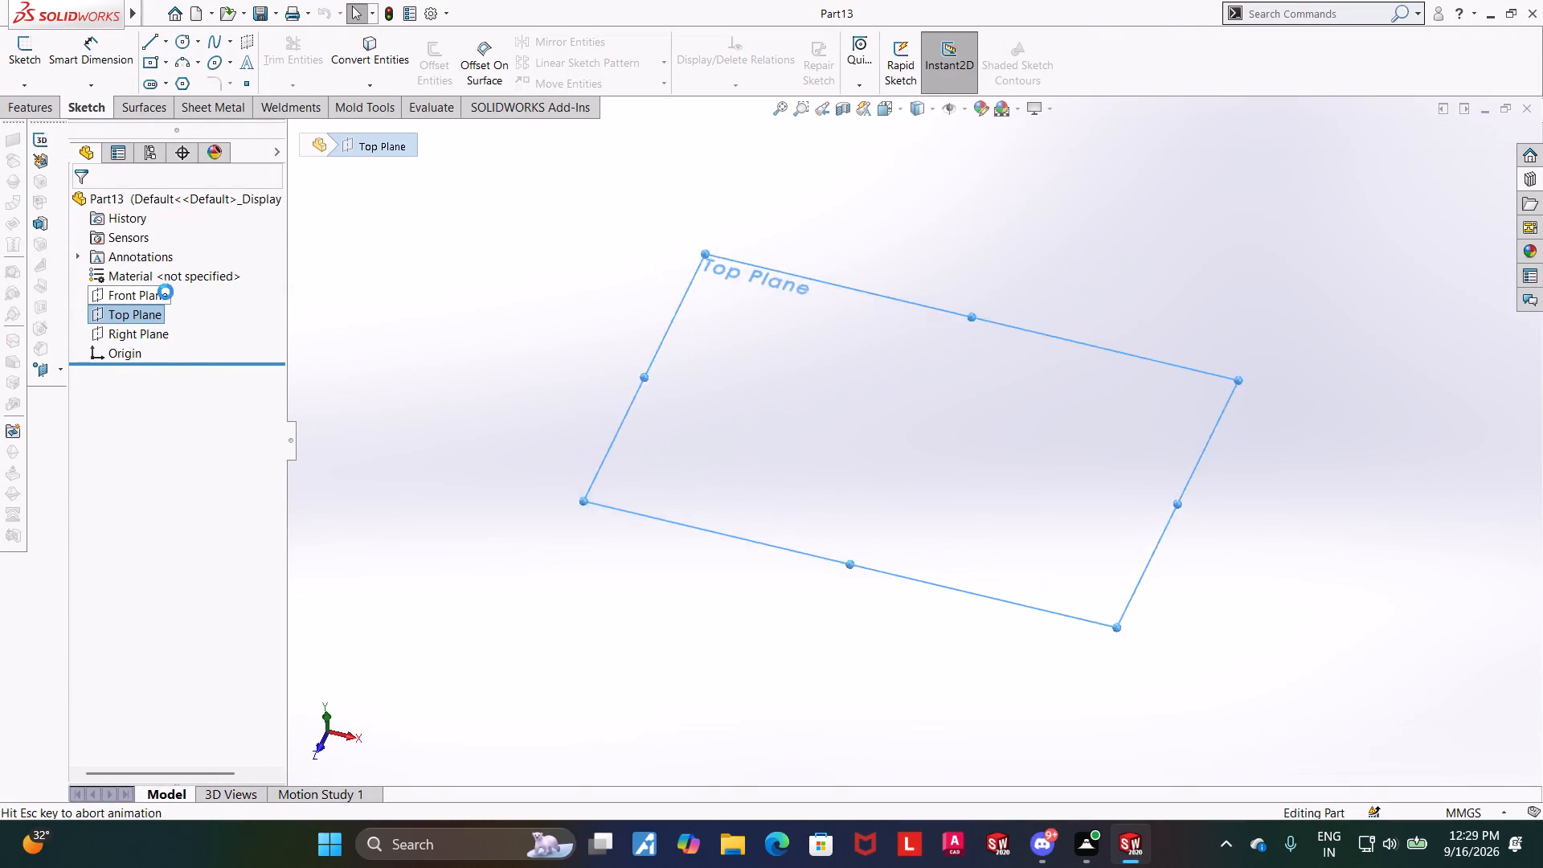
click(149, 65)
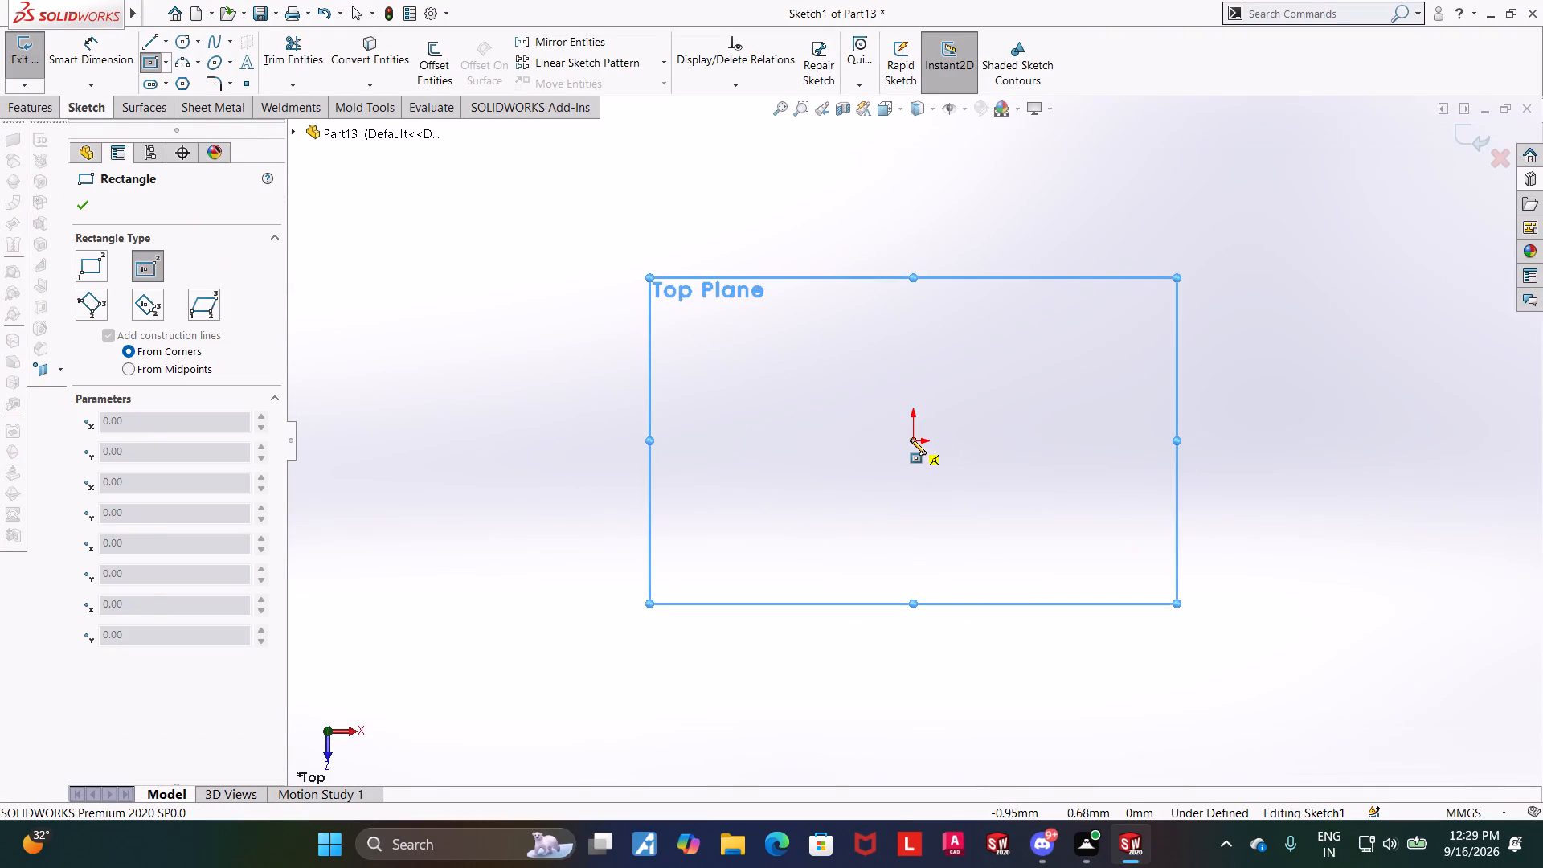
click(911, 439)
click(983, 268)
key(Escape)
key(Escape)
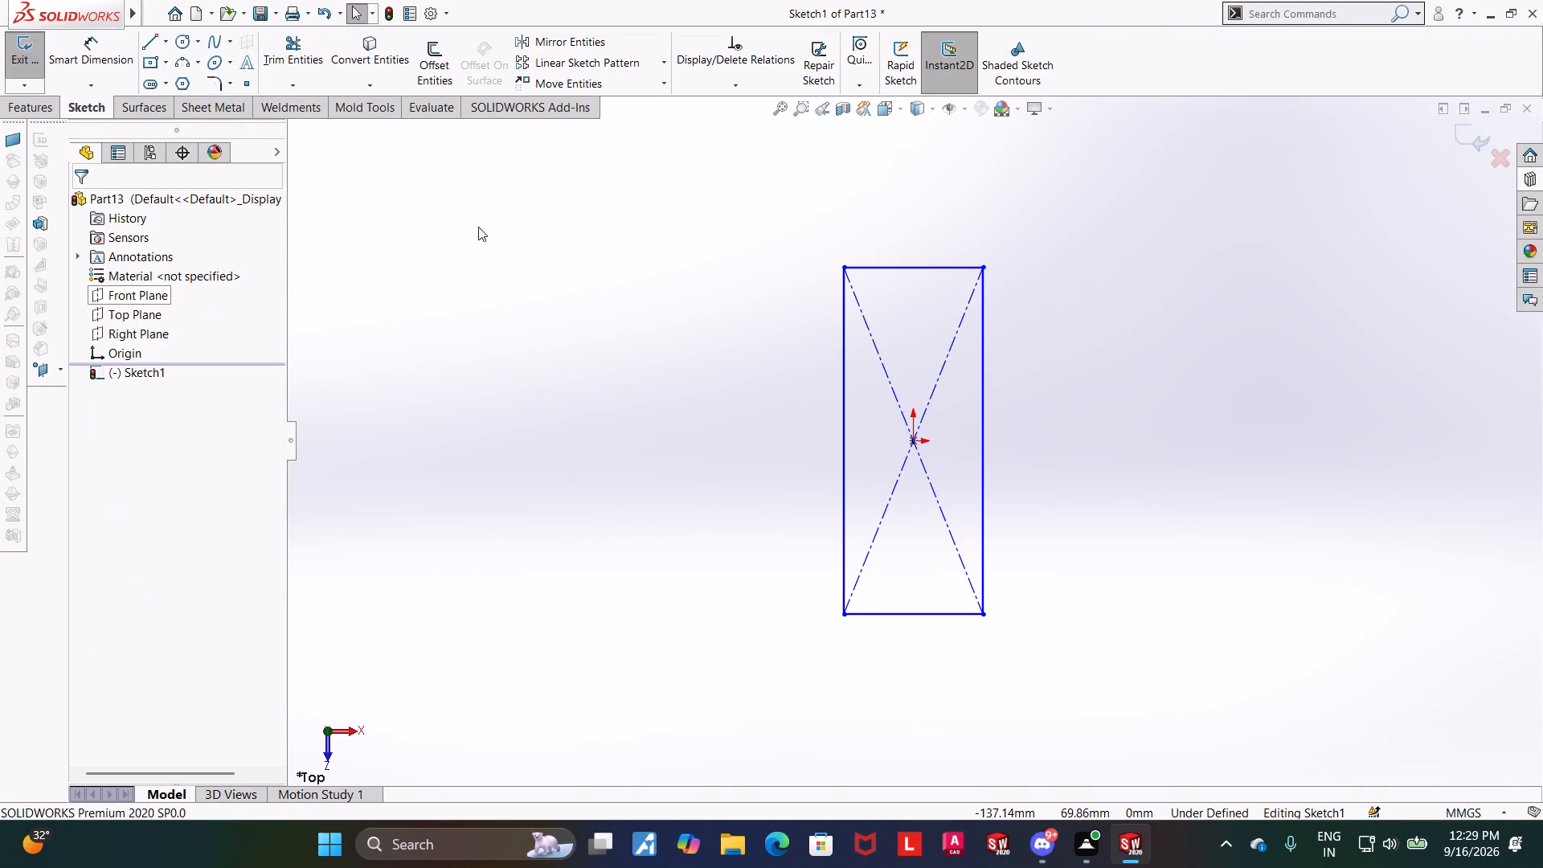
Dimension the rectangle's short horizontal side to 20 mm.
click(101, 49)
click(928, 270)
click(928, 230)
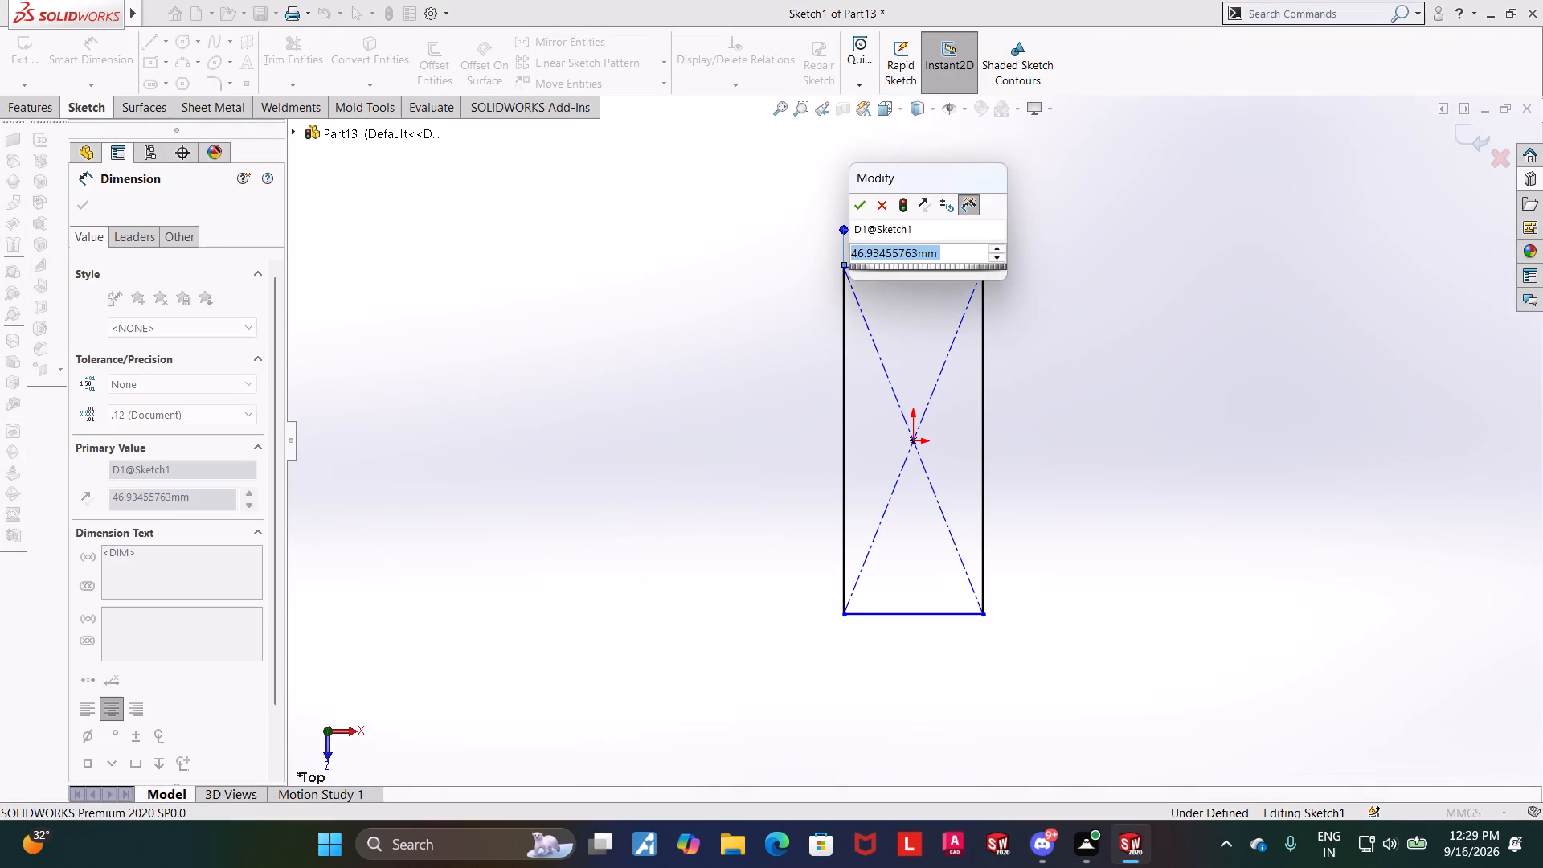
text(20)
key(Return)
key(Escape)
Dimension the rectangle's long vertical side to 38+12+12 (62 mm) and exit the sketch.
click(92, 54)
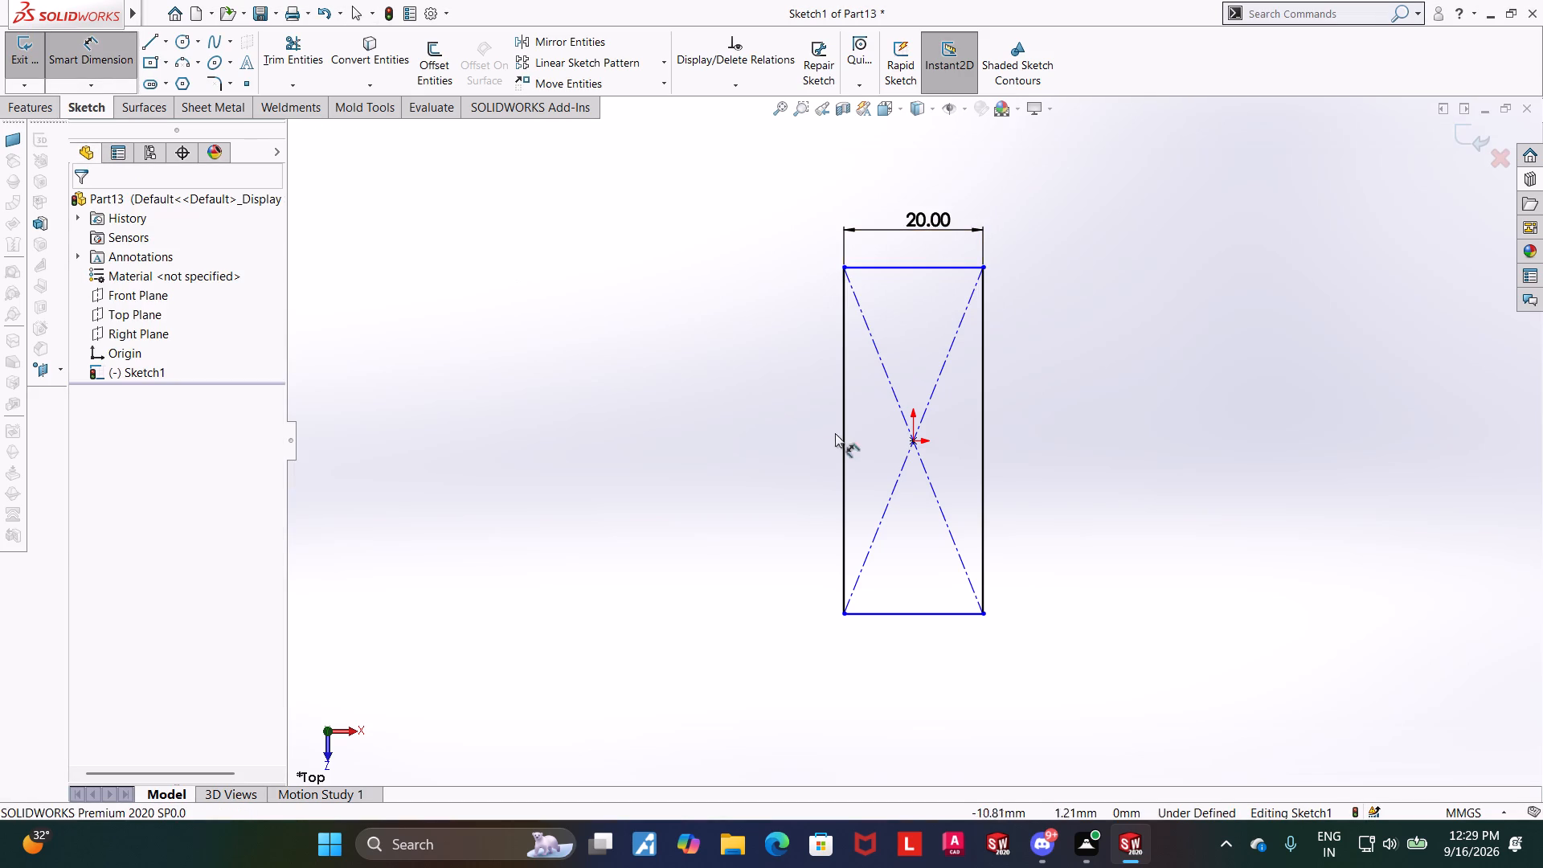
click(848, 432)
click(788, 420)
text(38+12+12)
key(Return)
key(Escape)
key(Escape)
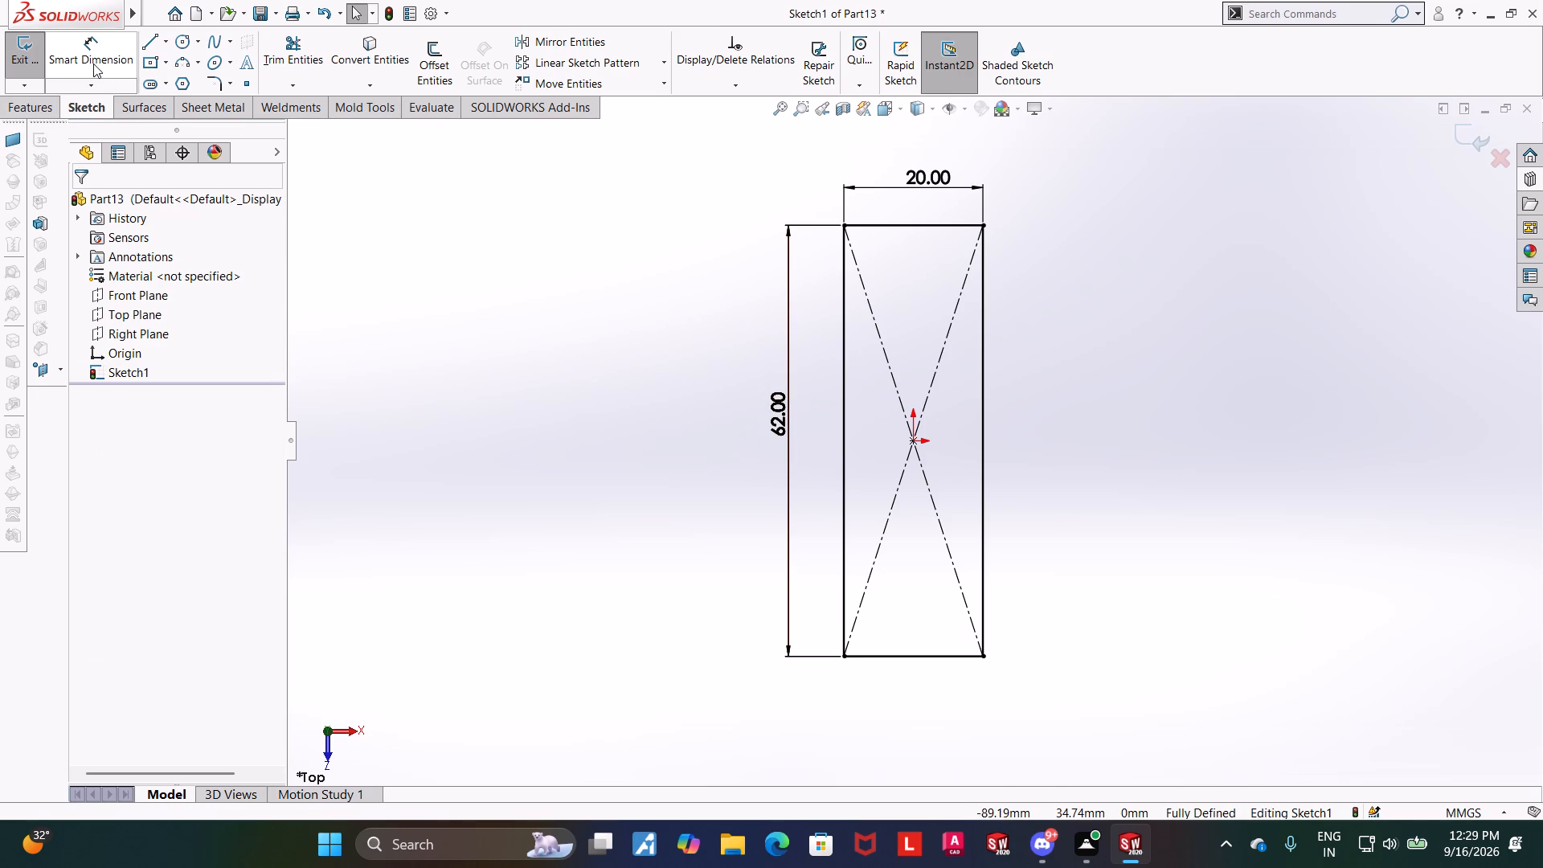
click(1474, 136)
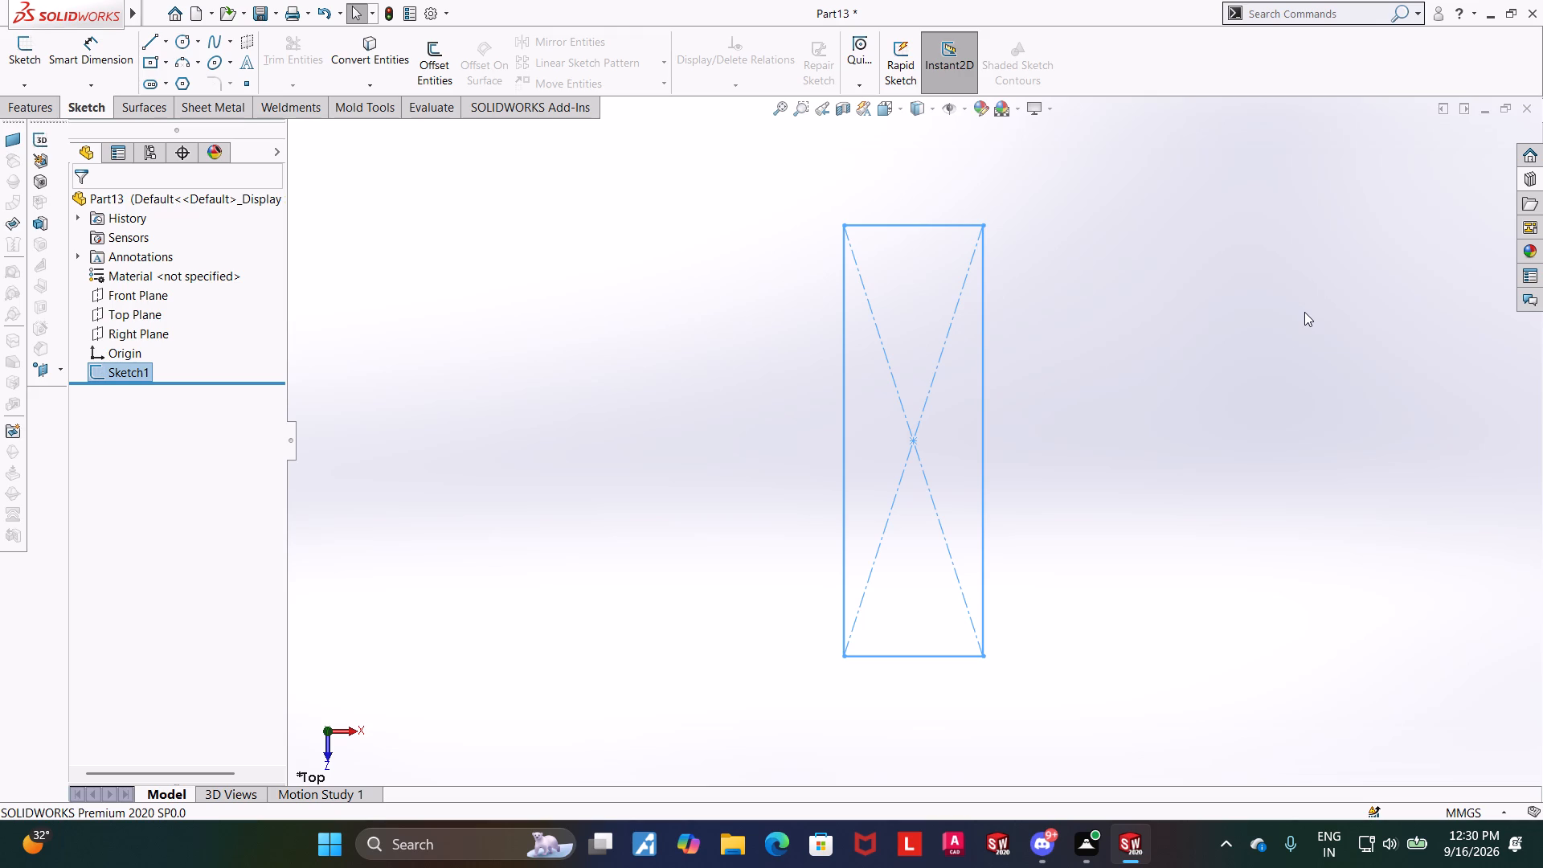
Extrude the rectangle as a blind boss with a depth of 38 mm.
click(34, 114)
click(35, 55)
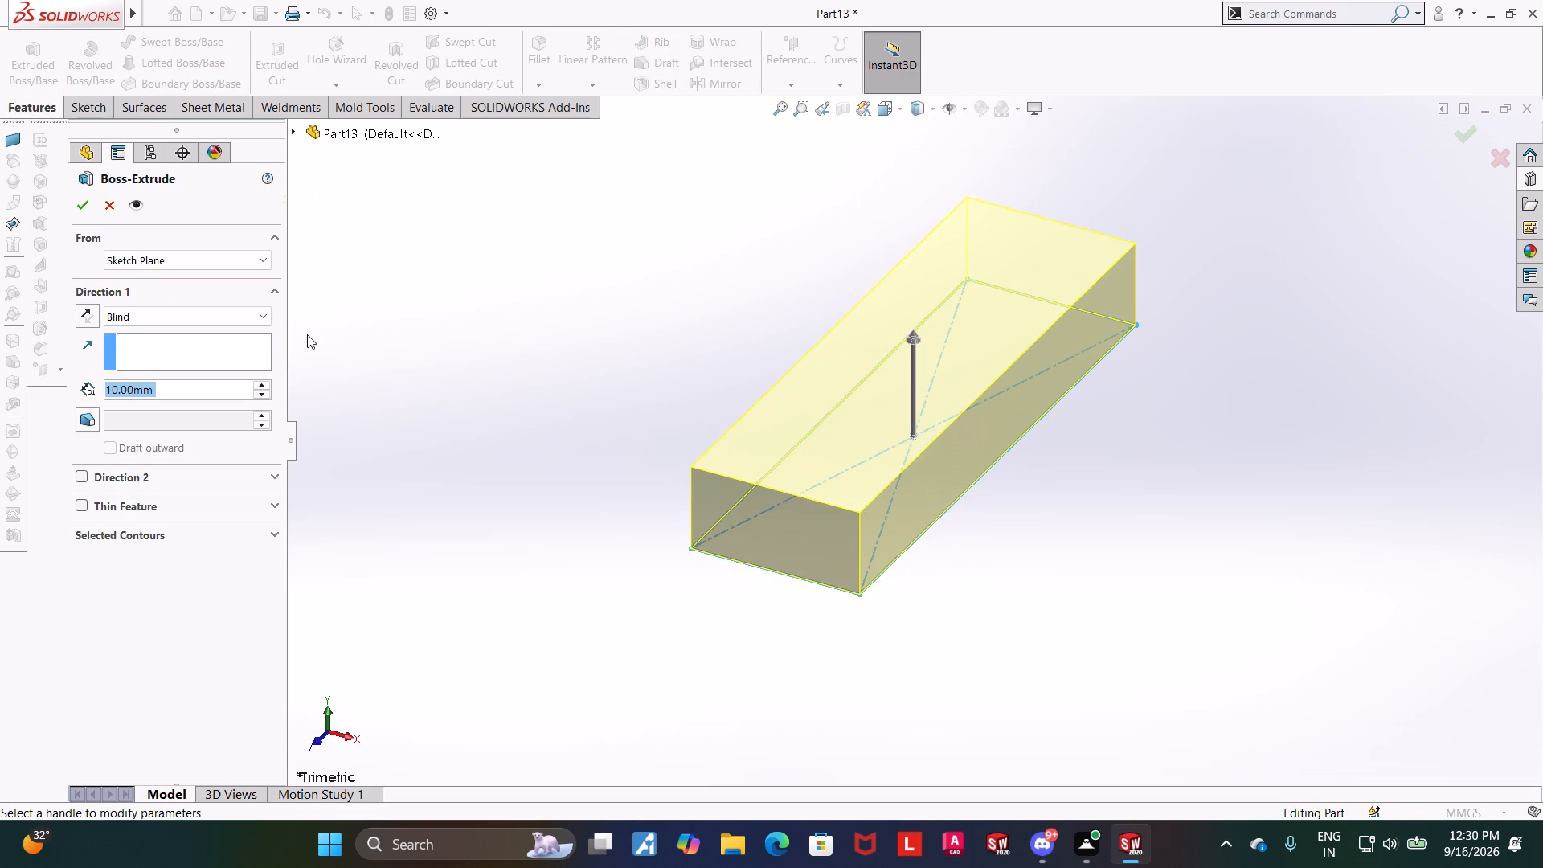
text(38)
key(Return)
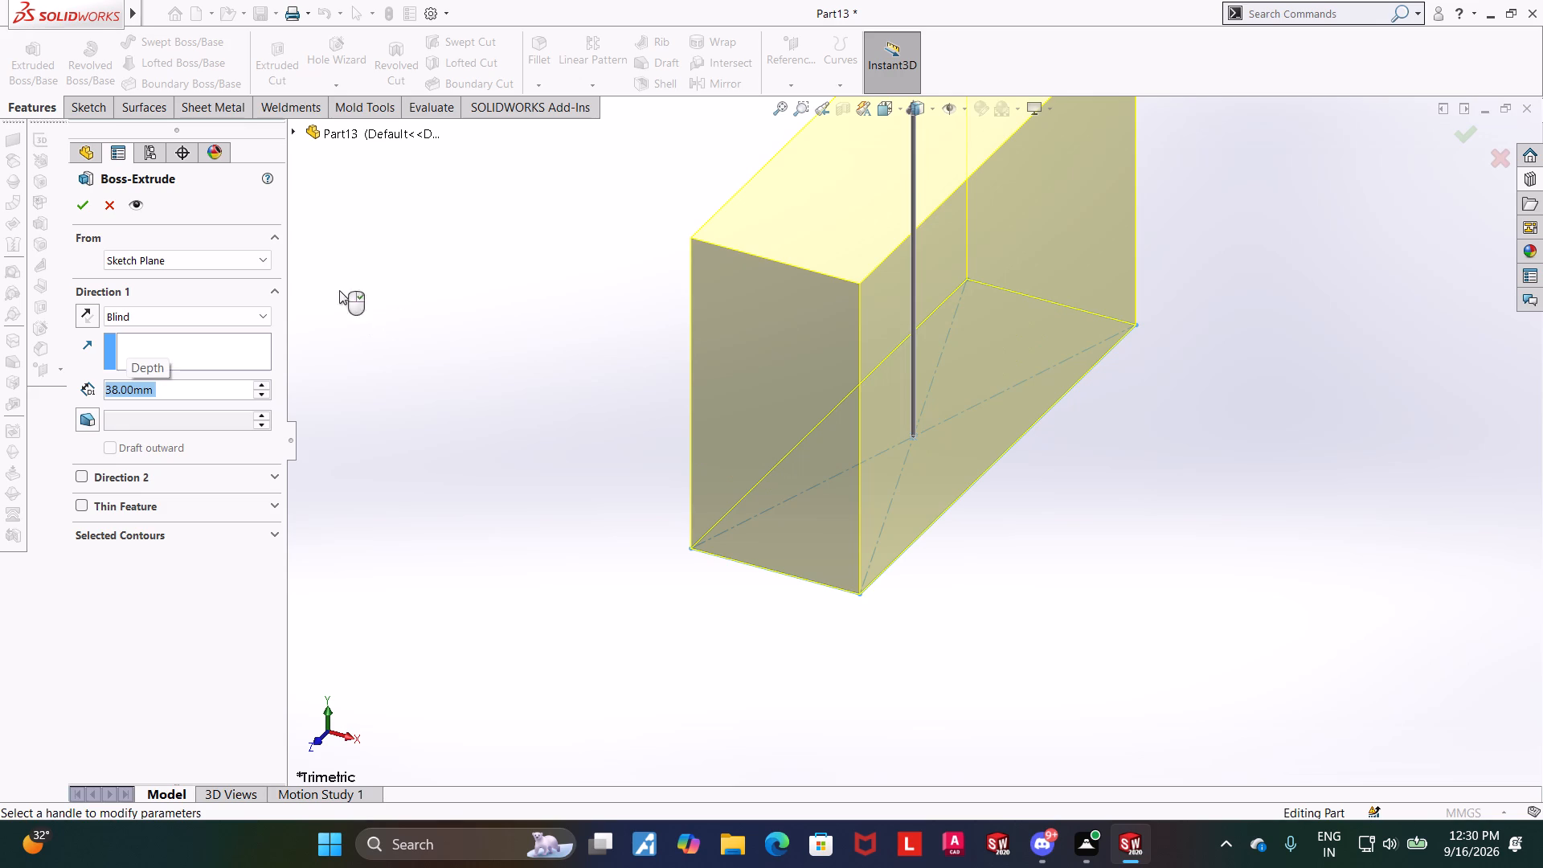
click(80, 203)
Reopen the extruded block's base sketch for editing and orient it normal to the sketch plane.
middle_drag(518, 445, 562, 438)
middle_click(556, 440)
scroll(552, 446, up, 2)
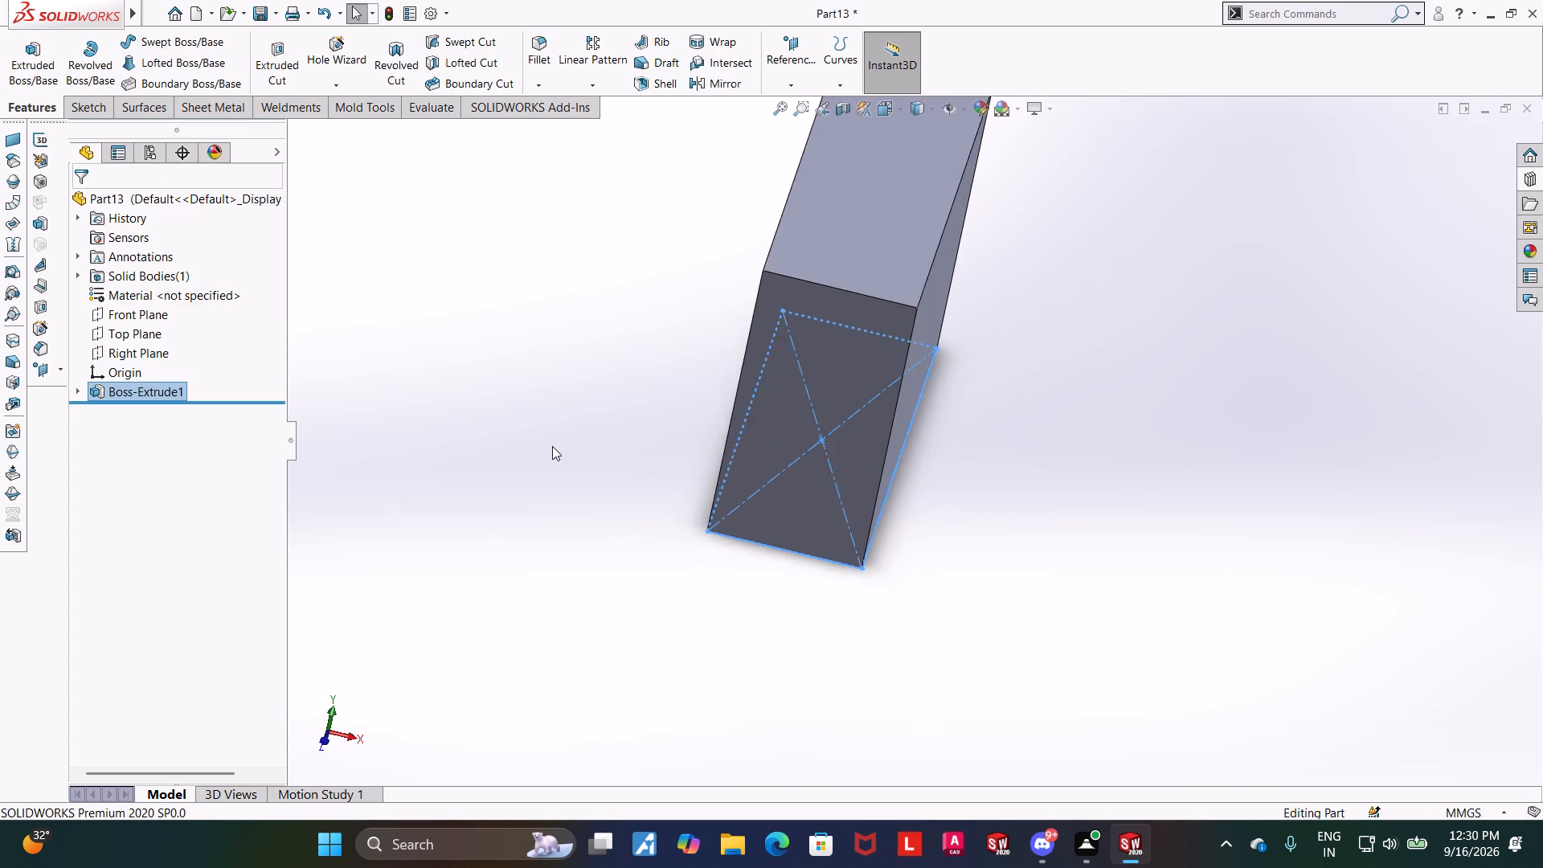
scroll(552, 446, up, 3)
click(1125, 402)
middle_drag(1042, 386, 1094, 499)
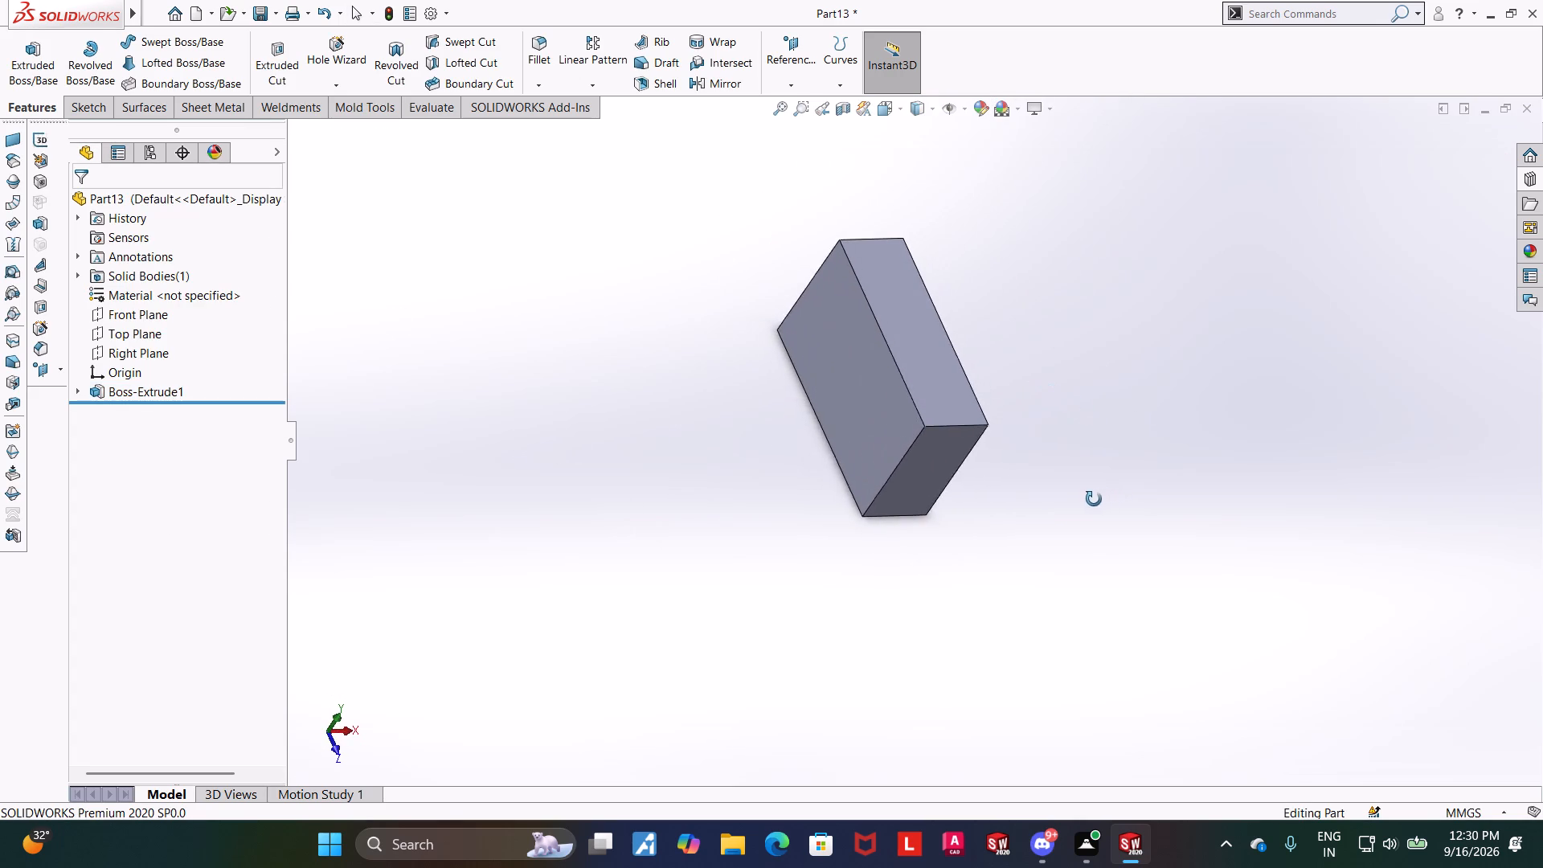
middle_drag(1094, 499, 1083, 497)
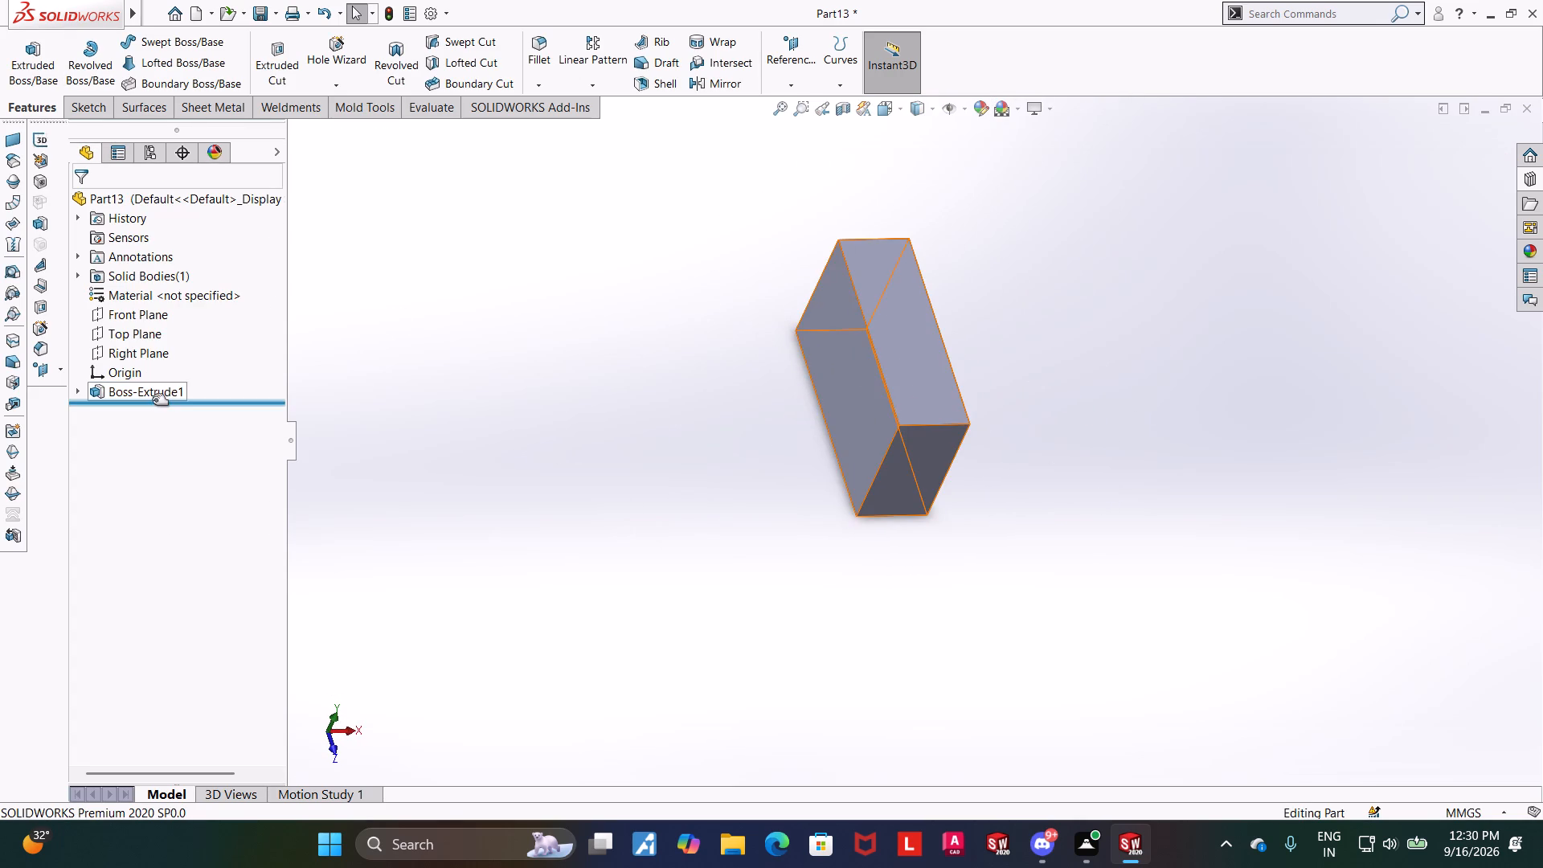
click(72, 390)
click(75, 393)
click(121, 410)
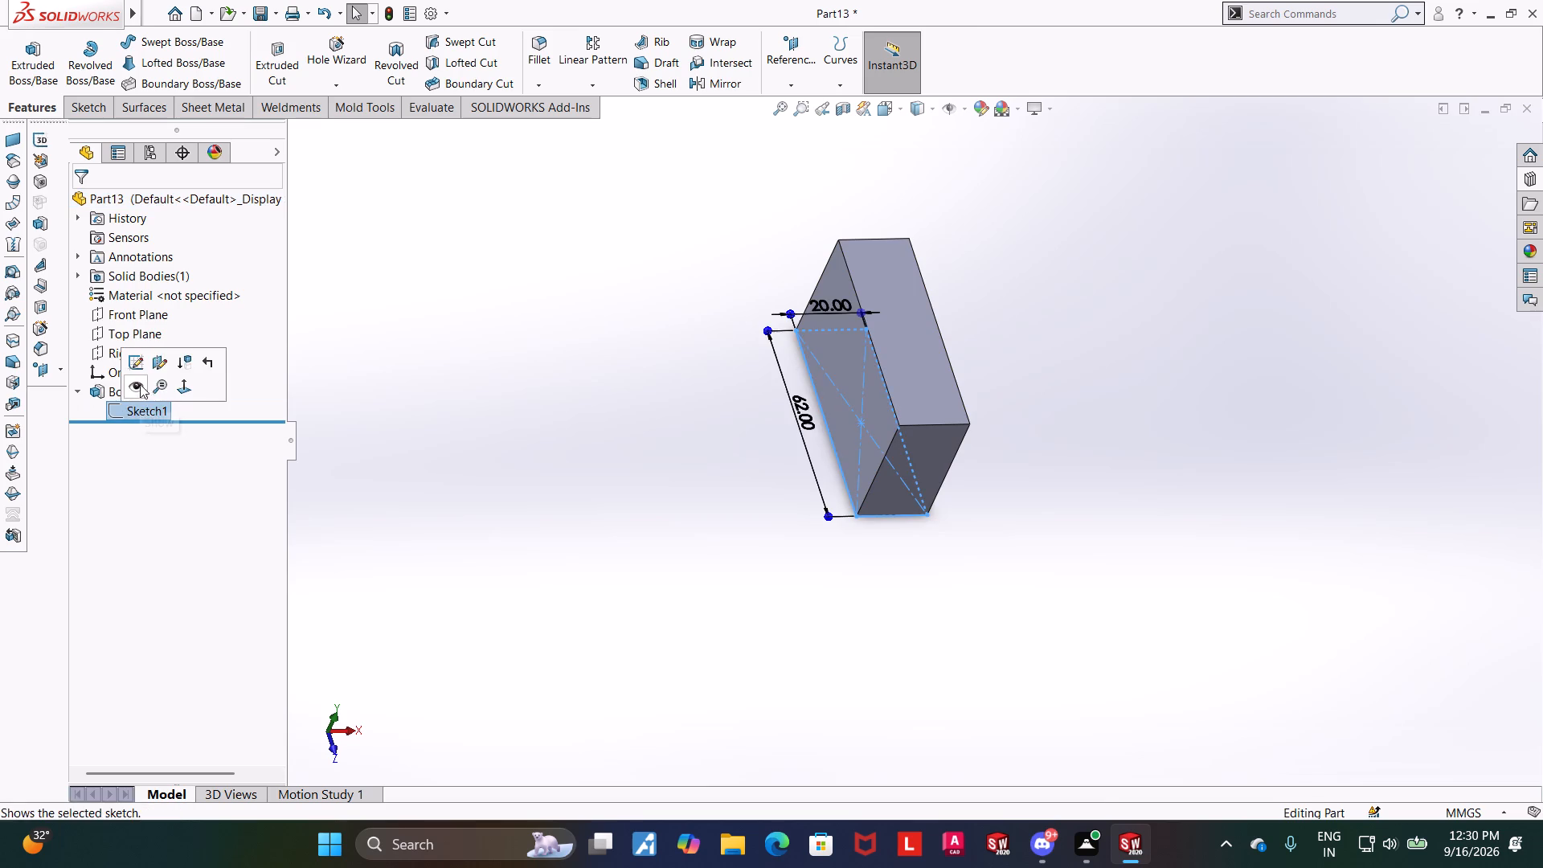
click(140, 366)
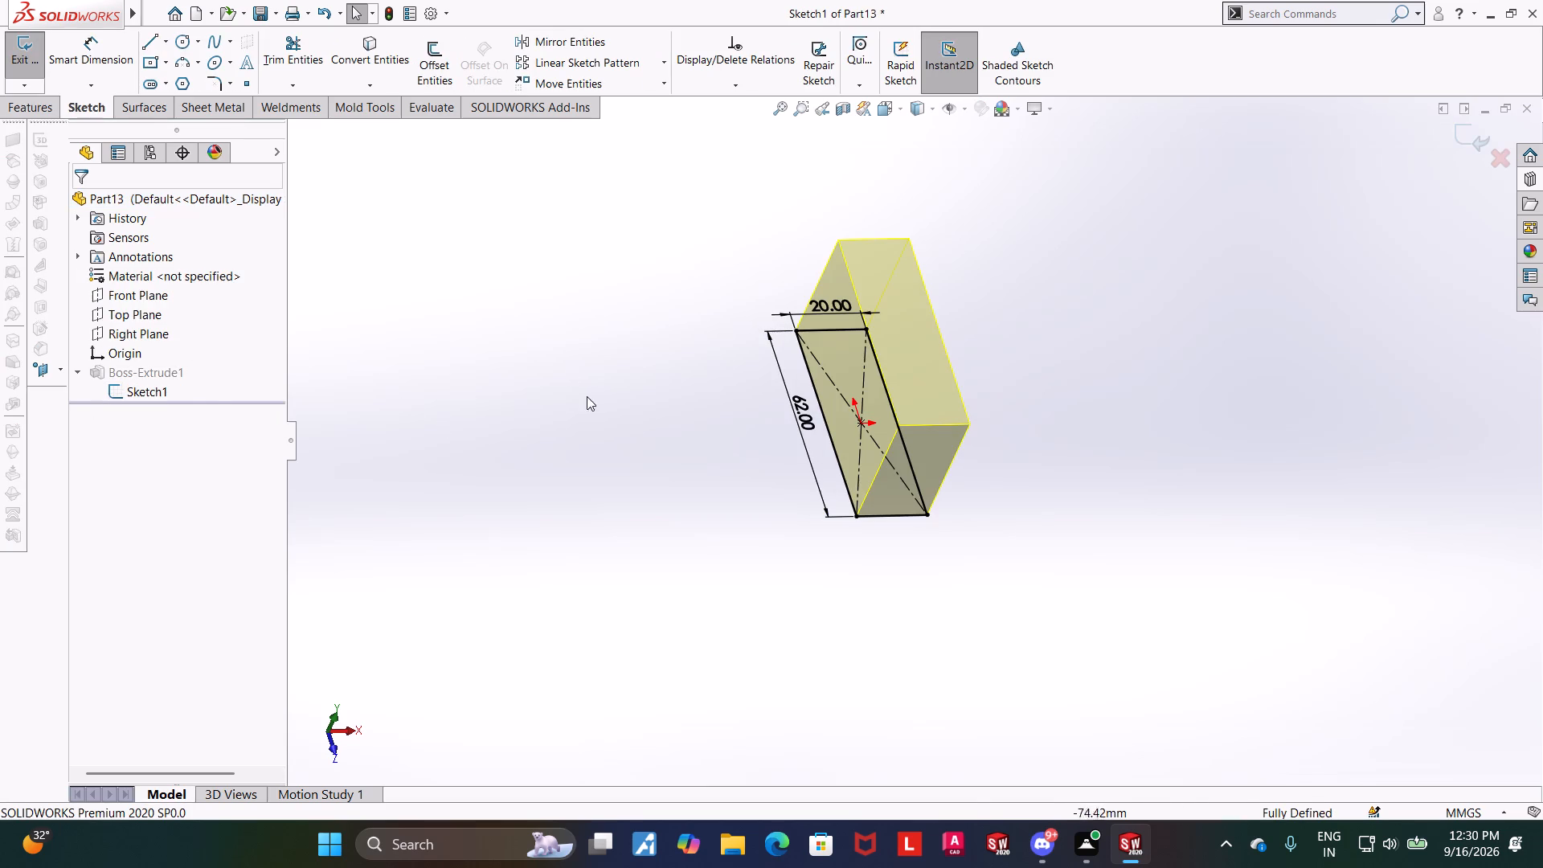
middle_drag(582, 396, 547, 395)
click(133, 392)
click(173, 373)
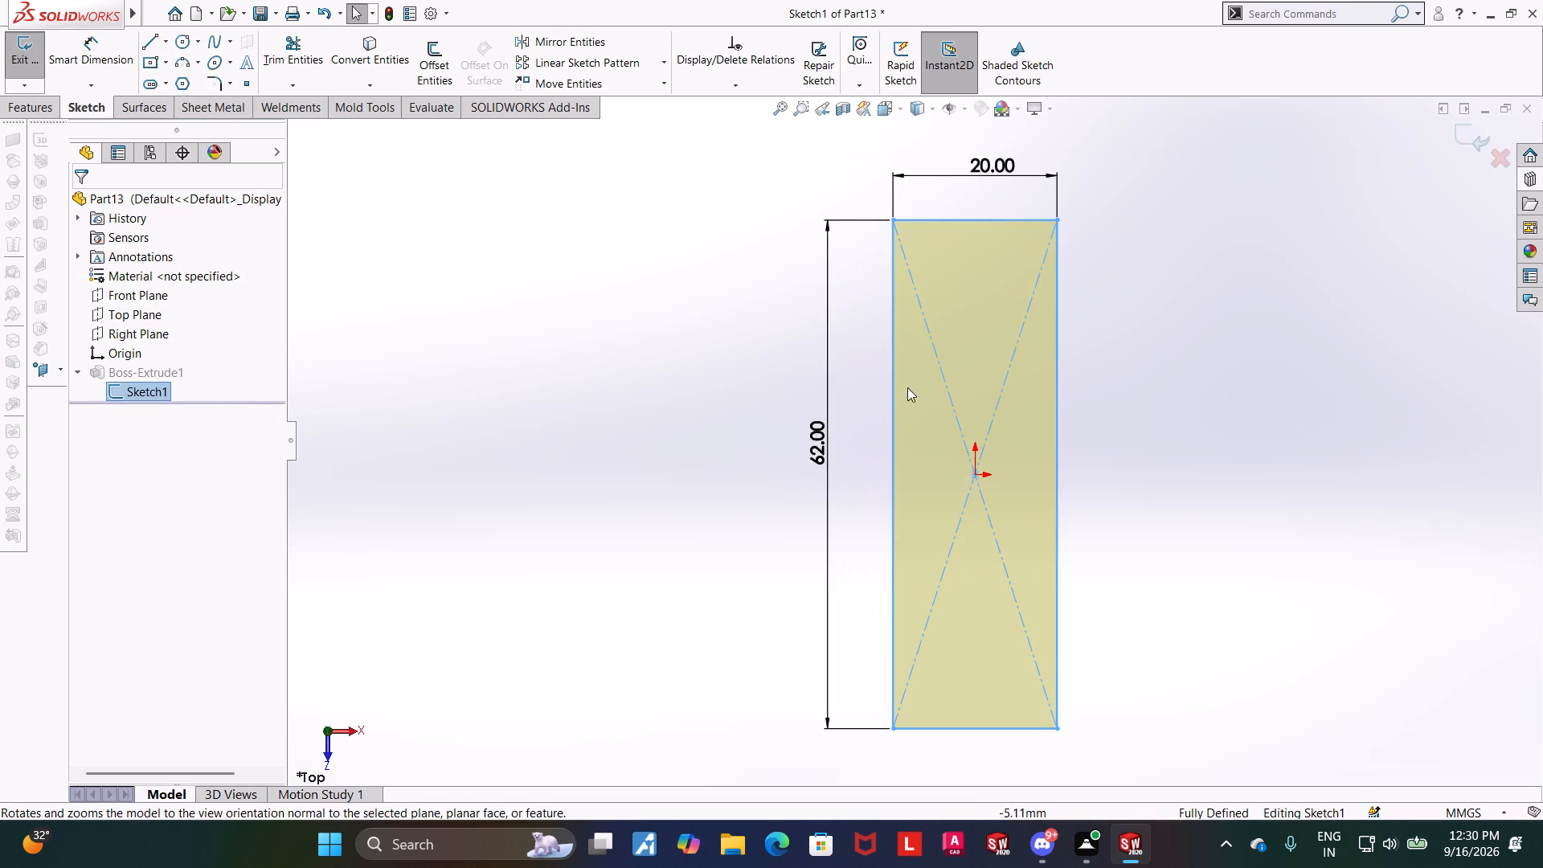
Trim away the rectangle's long left edge with Power trim.
click(259, 55)
click(268, 55)
drag(929, 479, 825, 478)
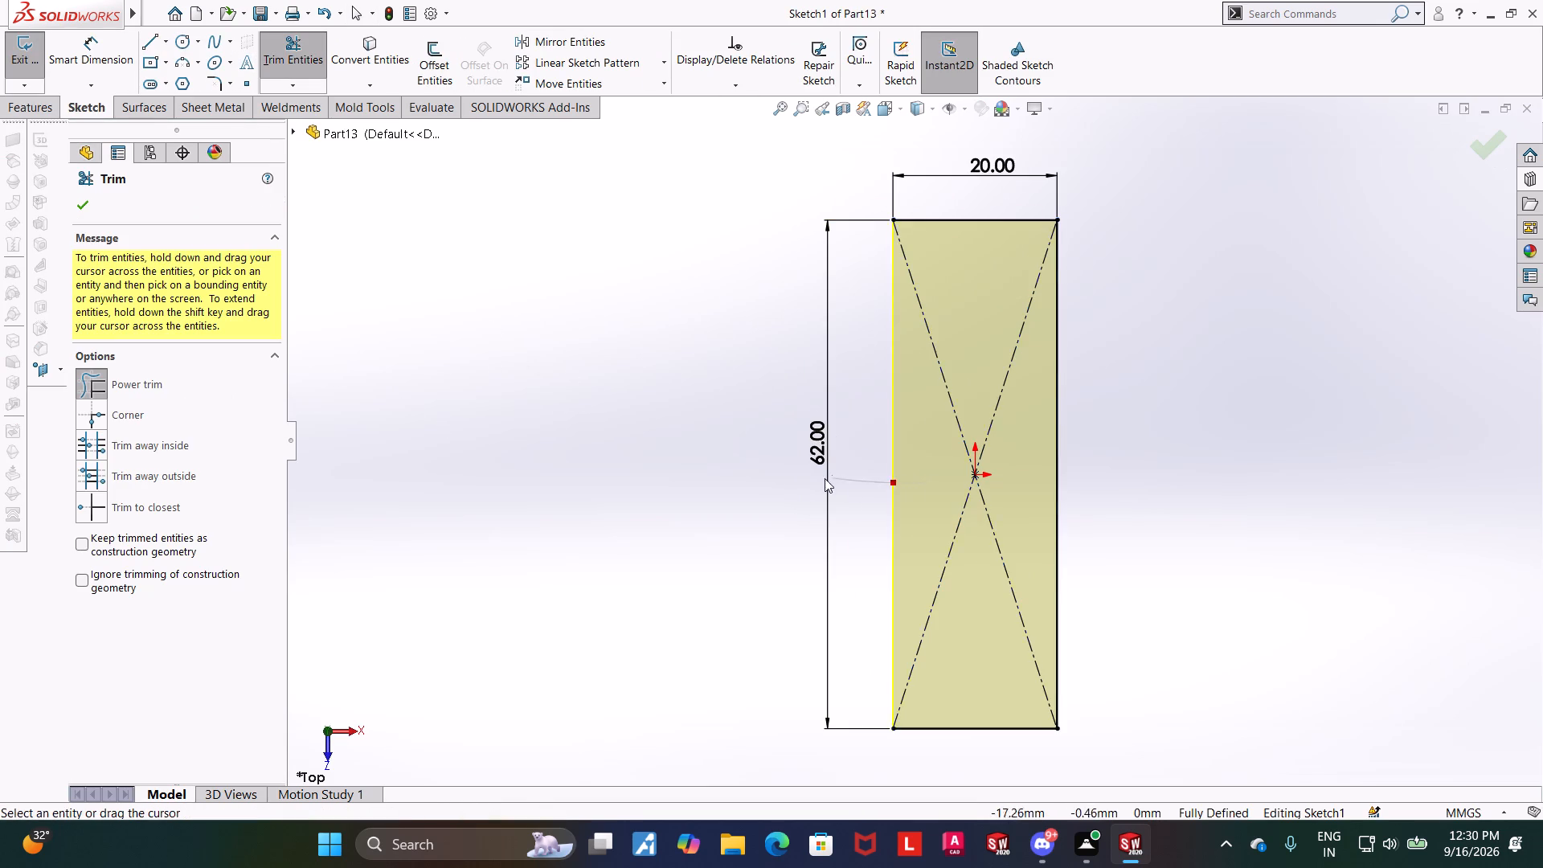
drag(825, 478, 829, 478)
Sketch connected lines from the open side's lower to upper corner, forming two horizontal arms about 93 mm long with a gap between them.
click(152, 41)
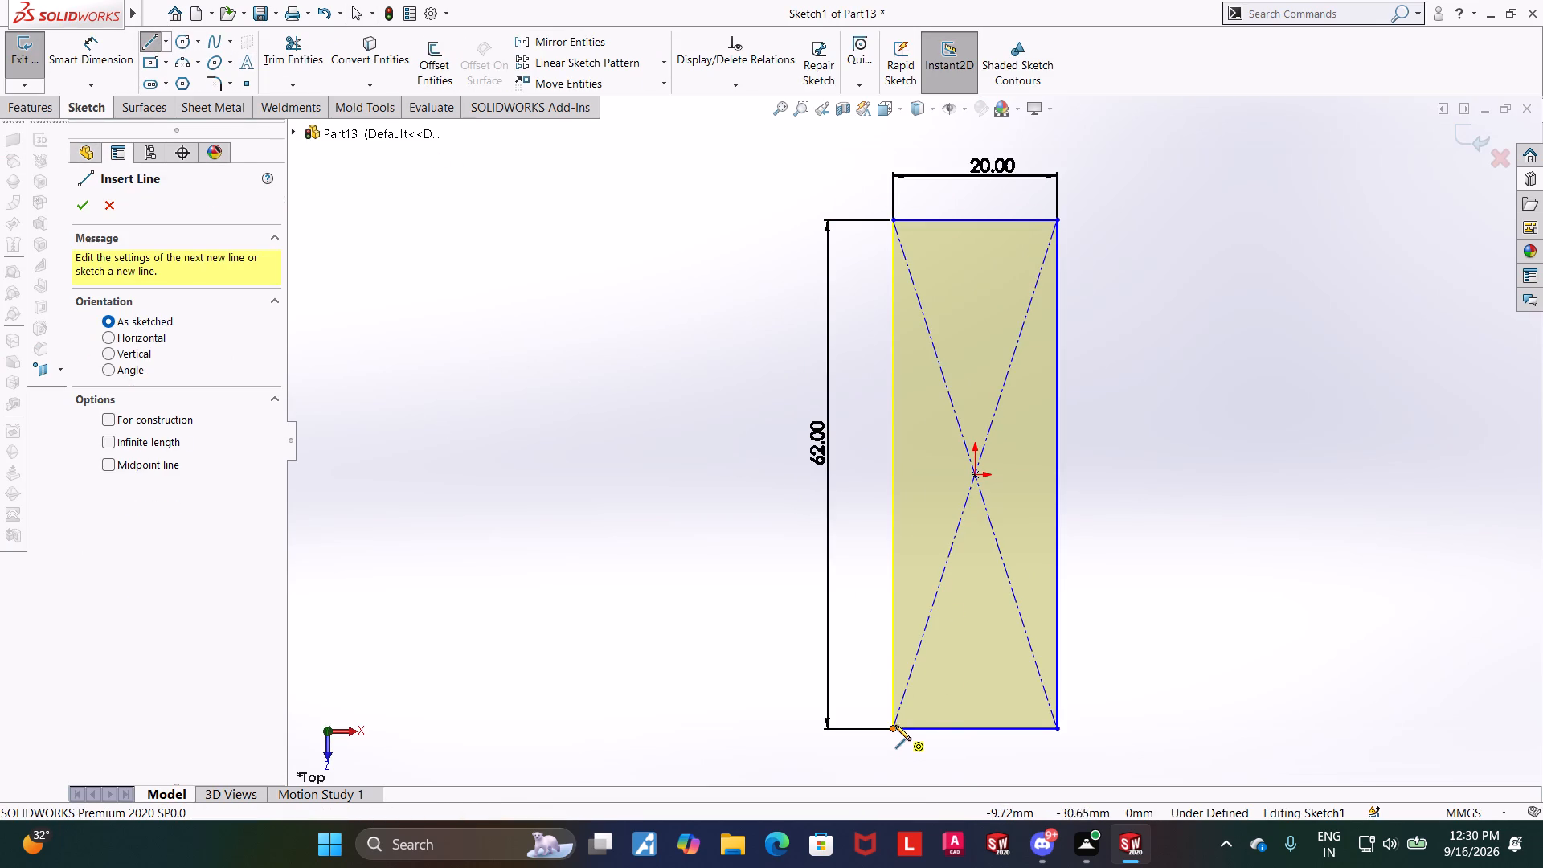
click(895, 725)
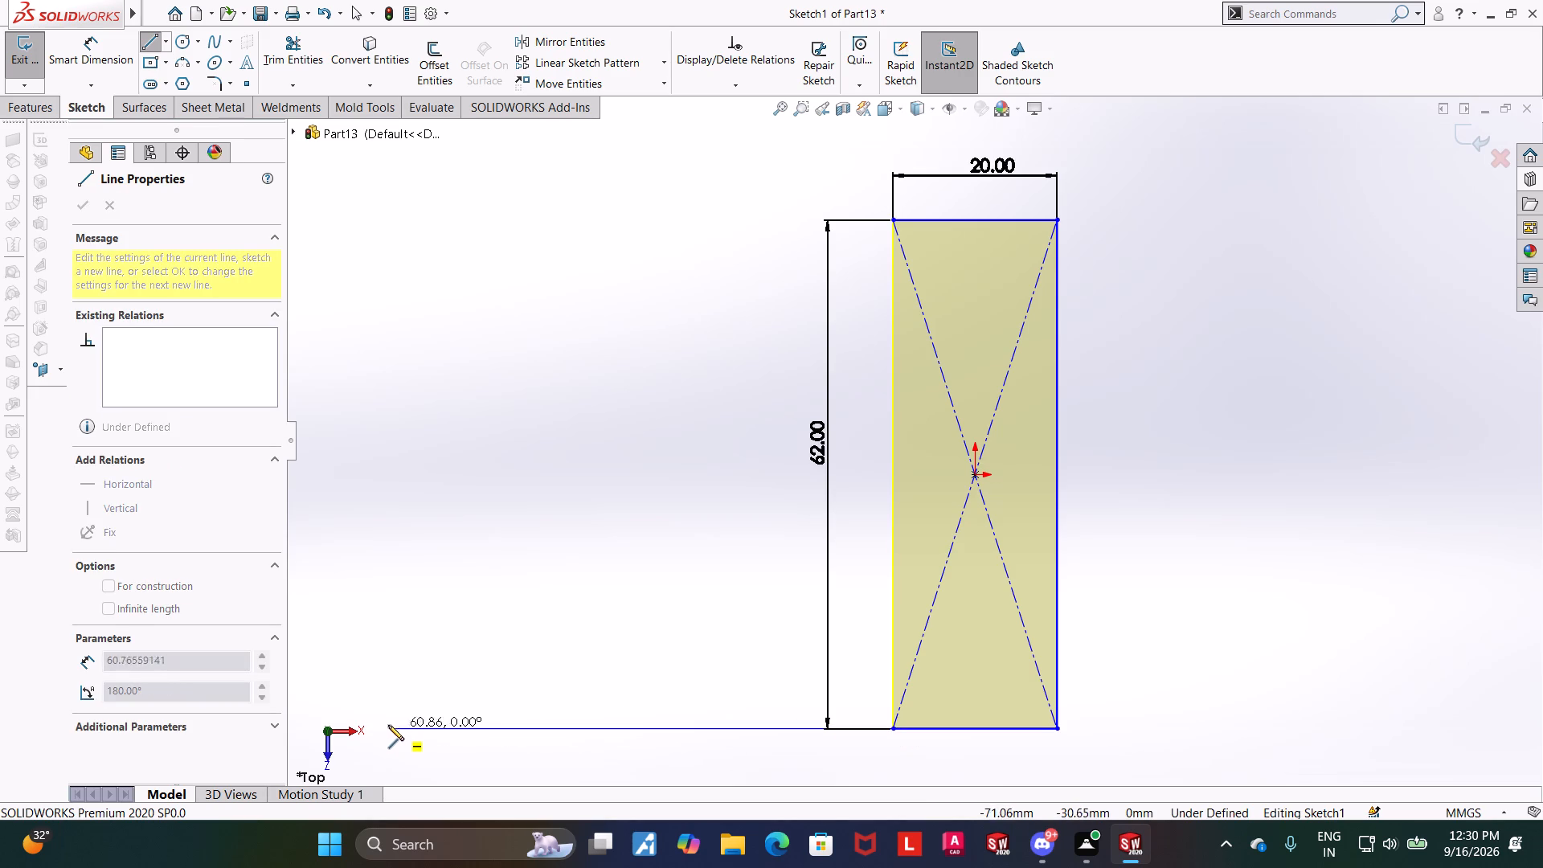
scroll(380, 723, up, 2)
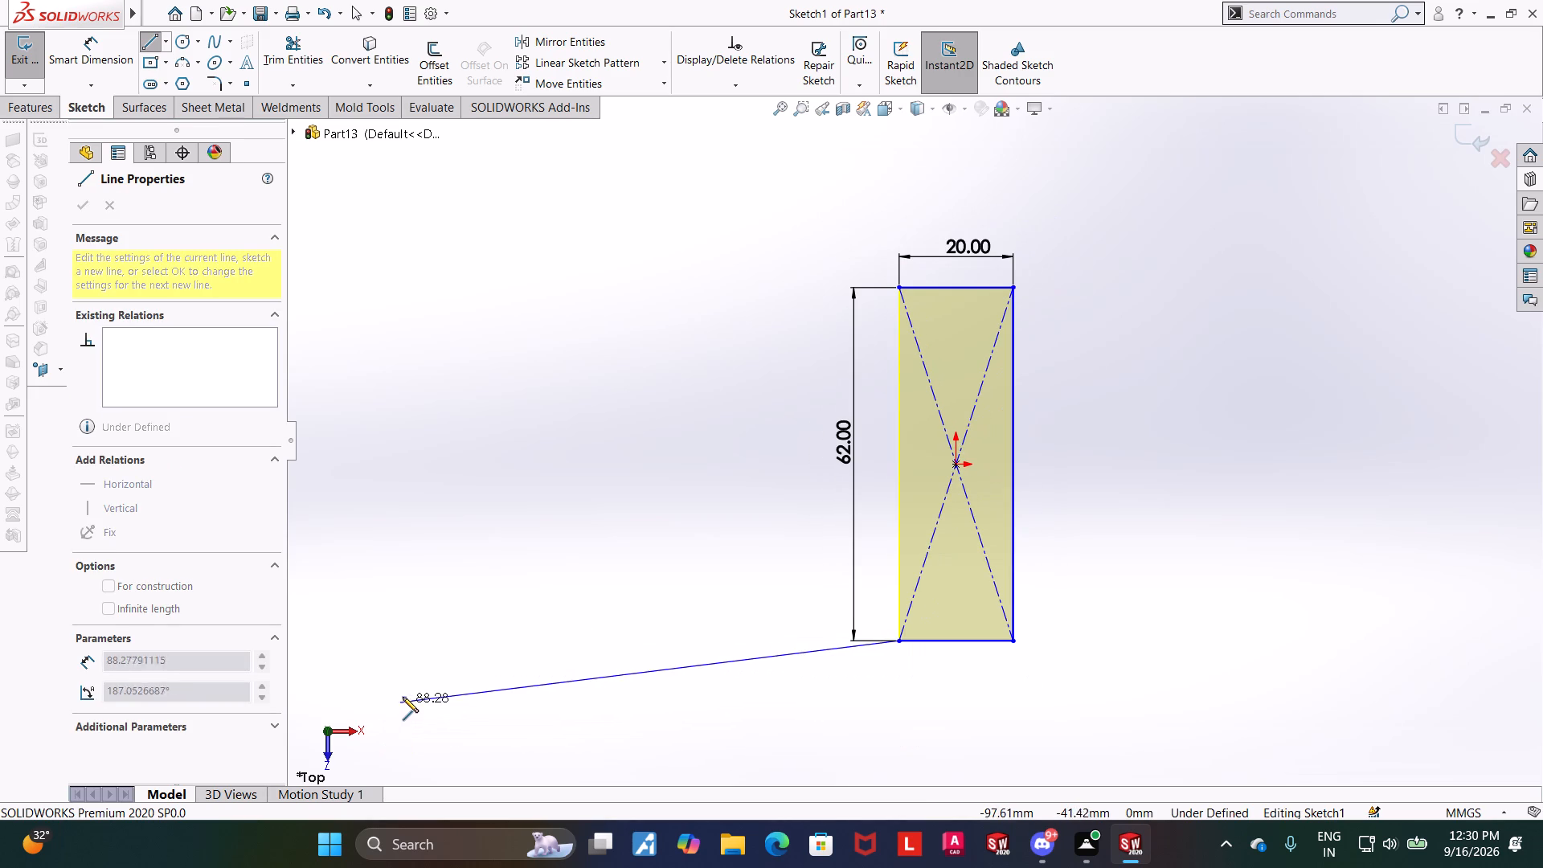
click(369, 644)
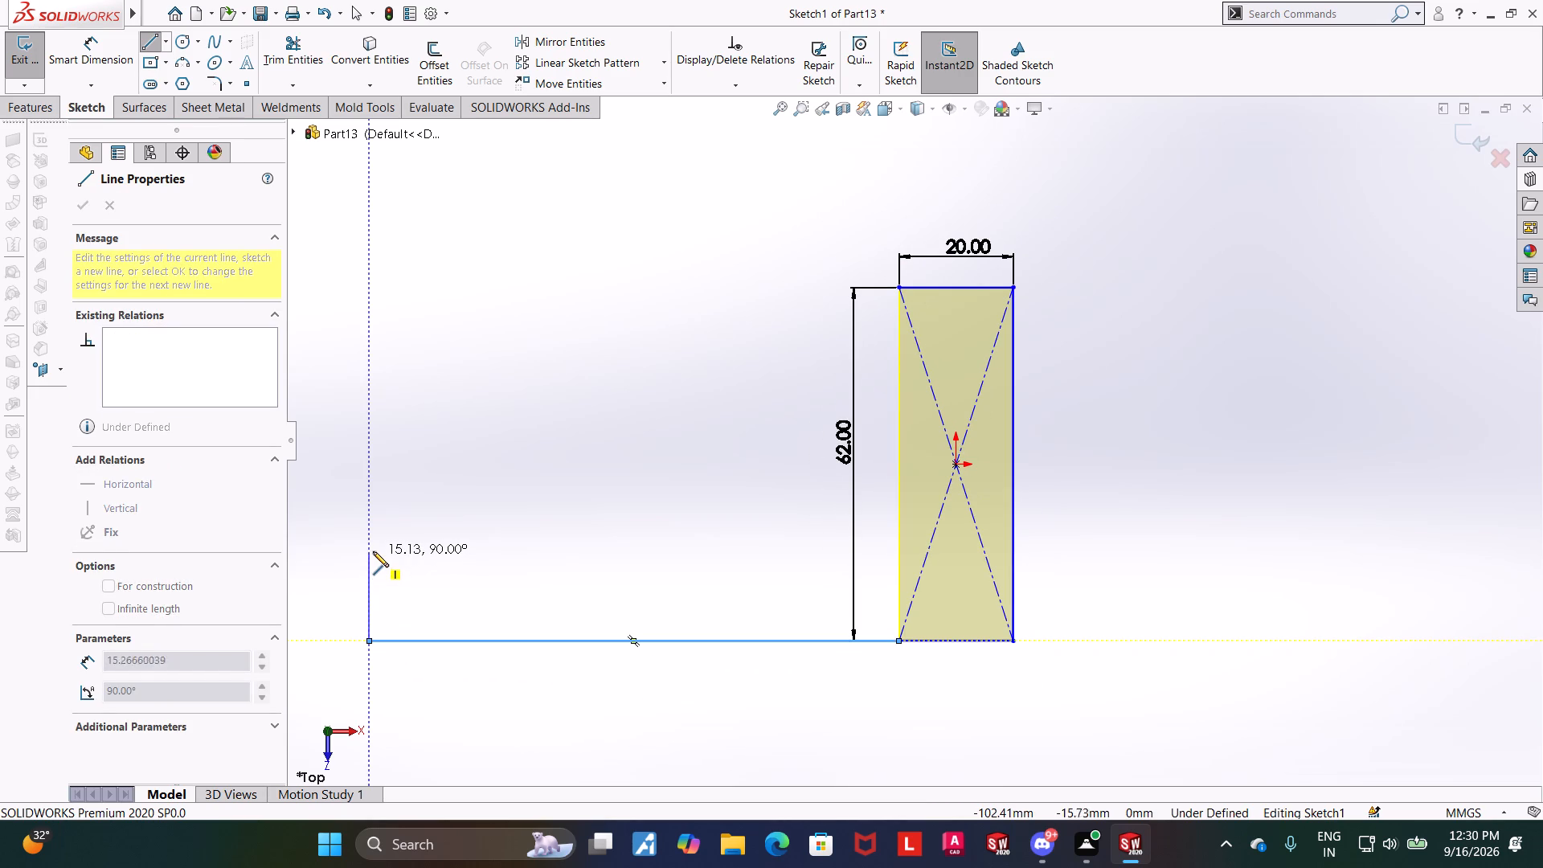
click(373, 551)
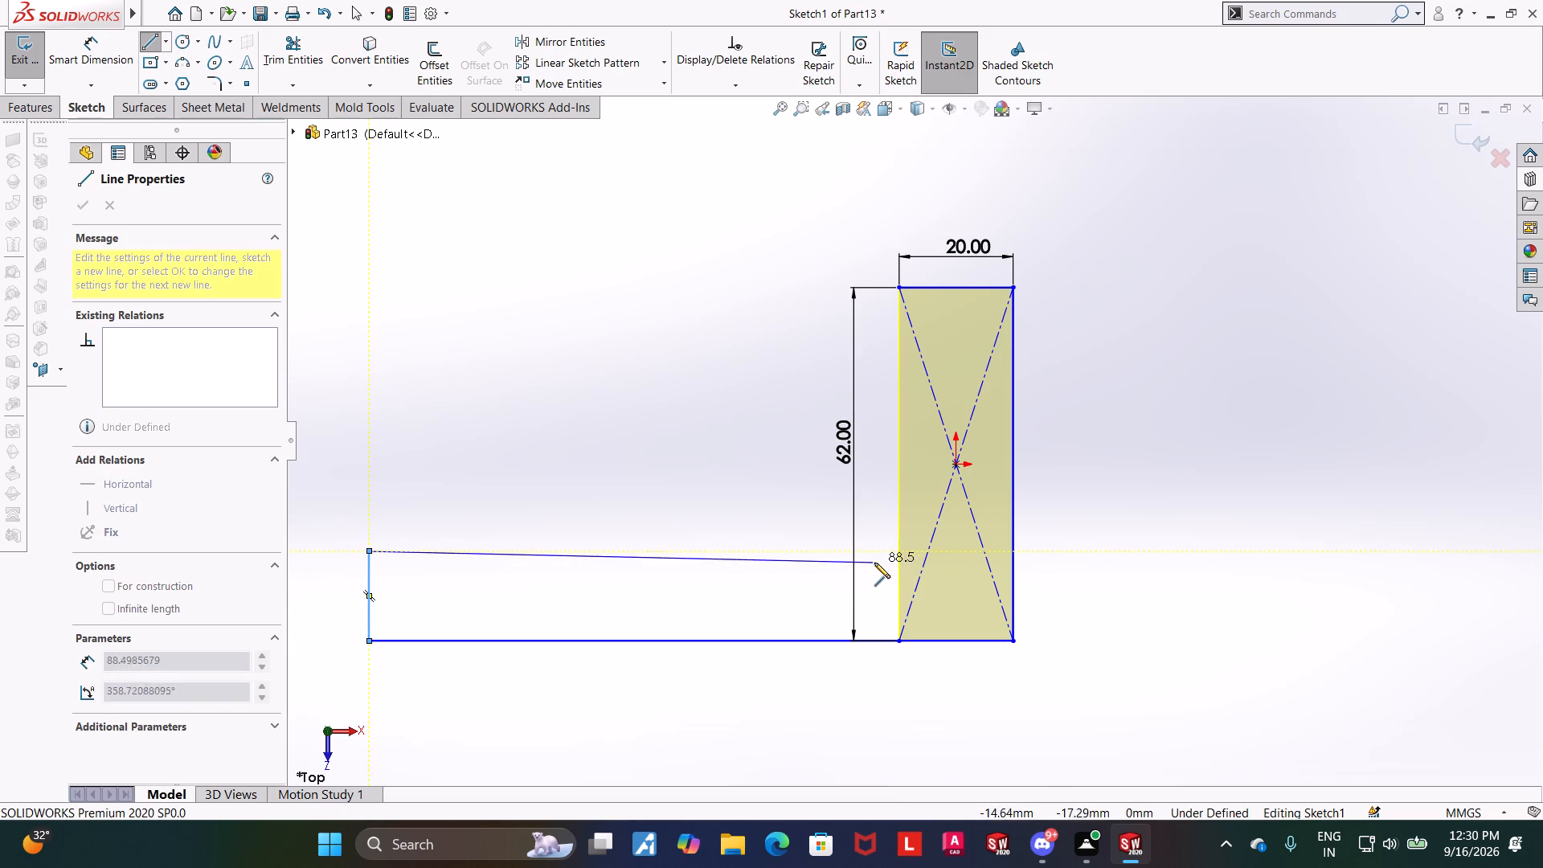
click(898, 552)
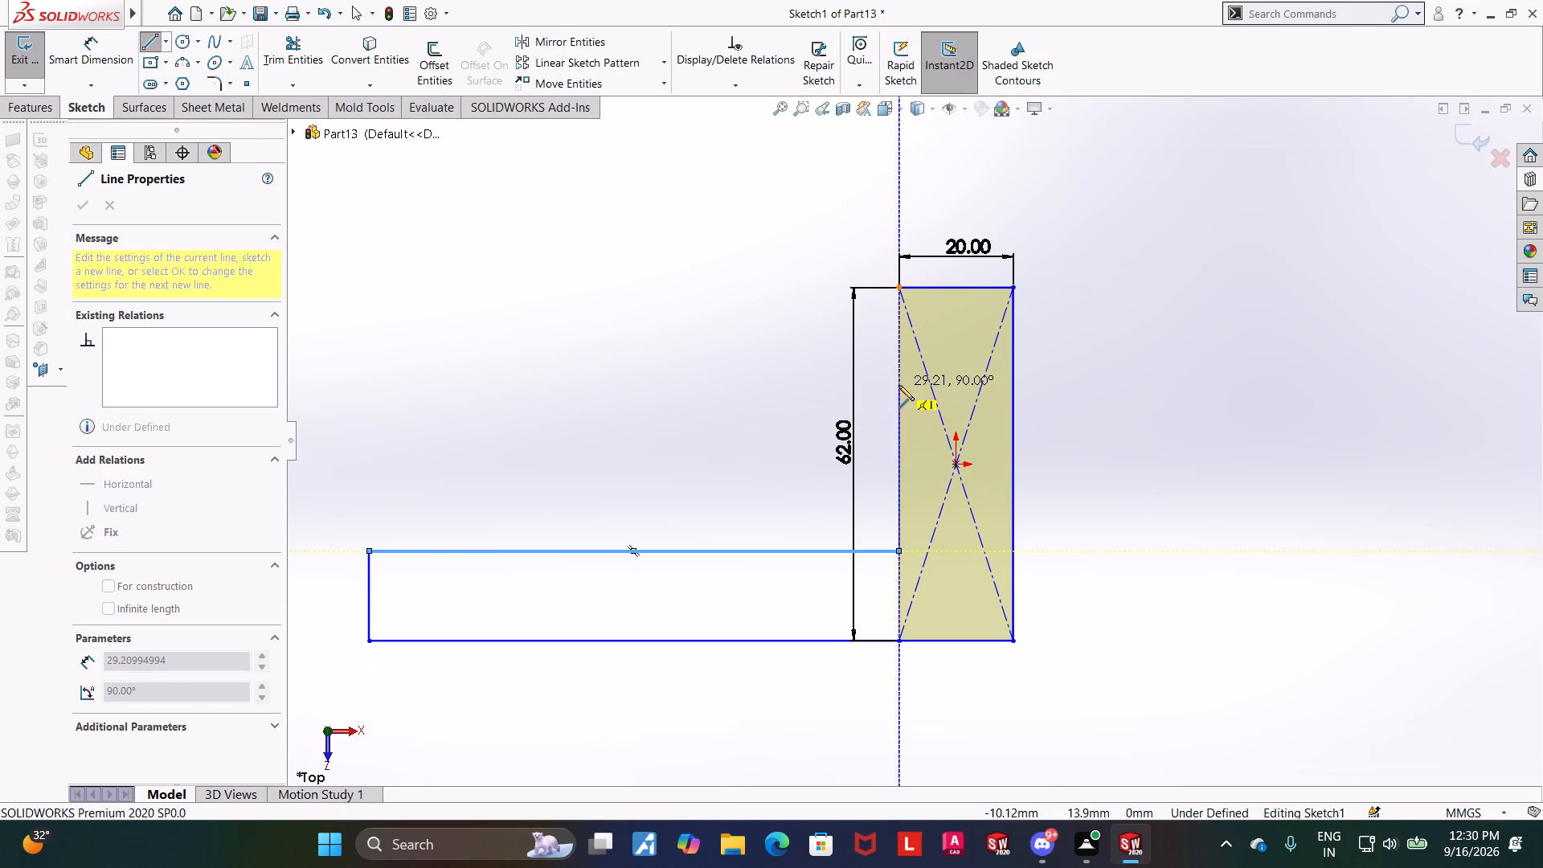
click(898, 383)
click(367, 388)
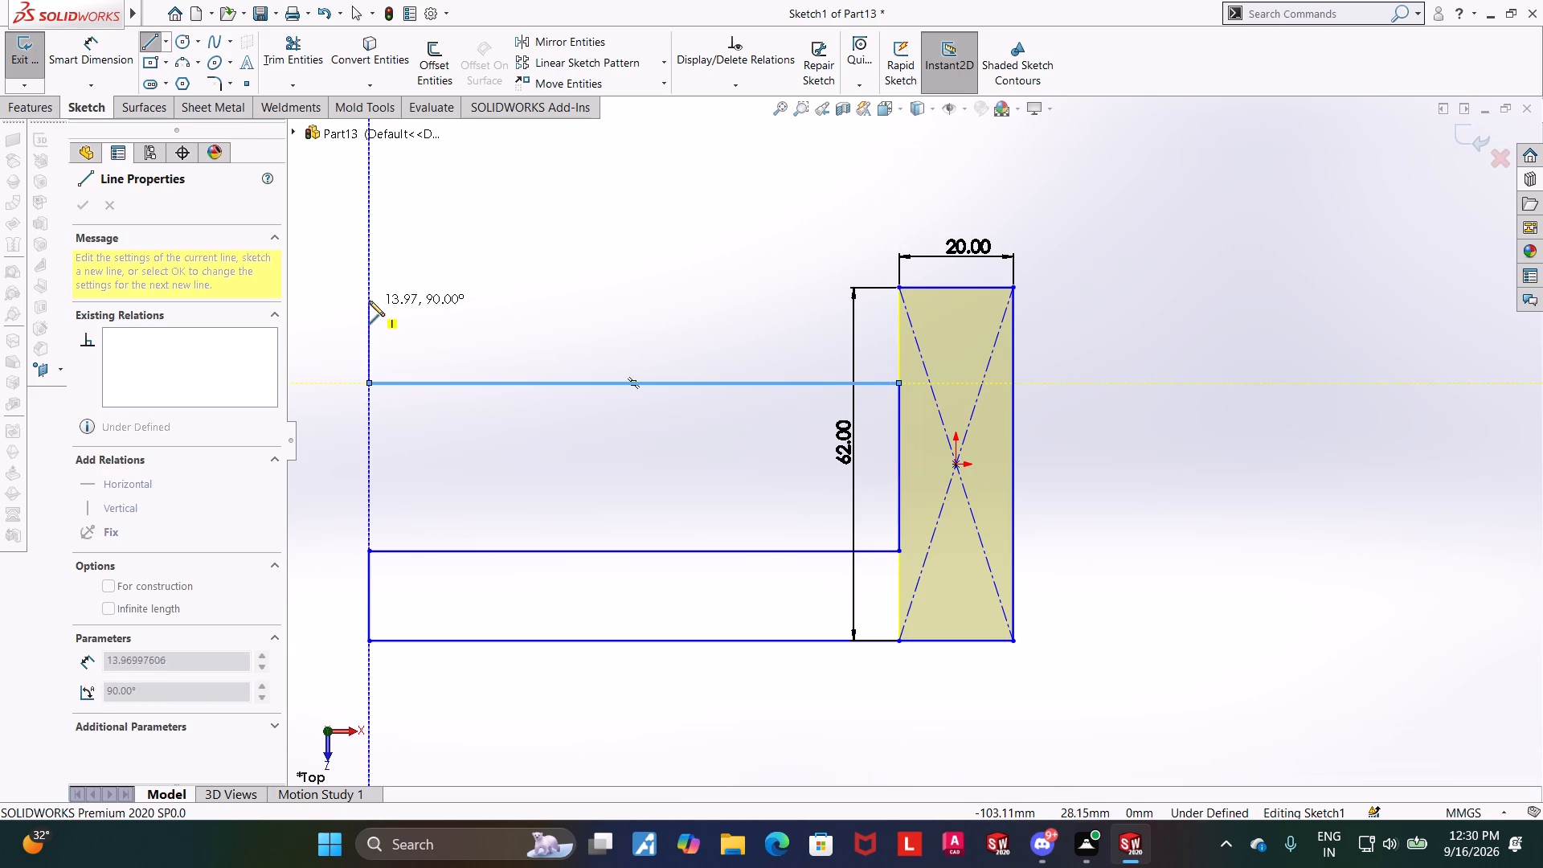
click(369, 285)
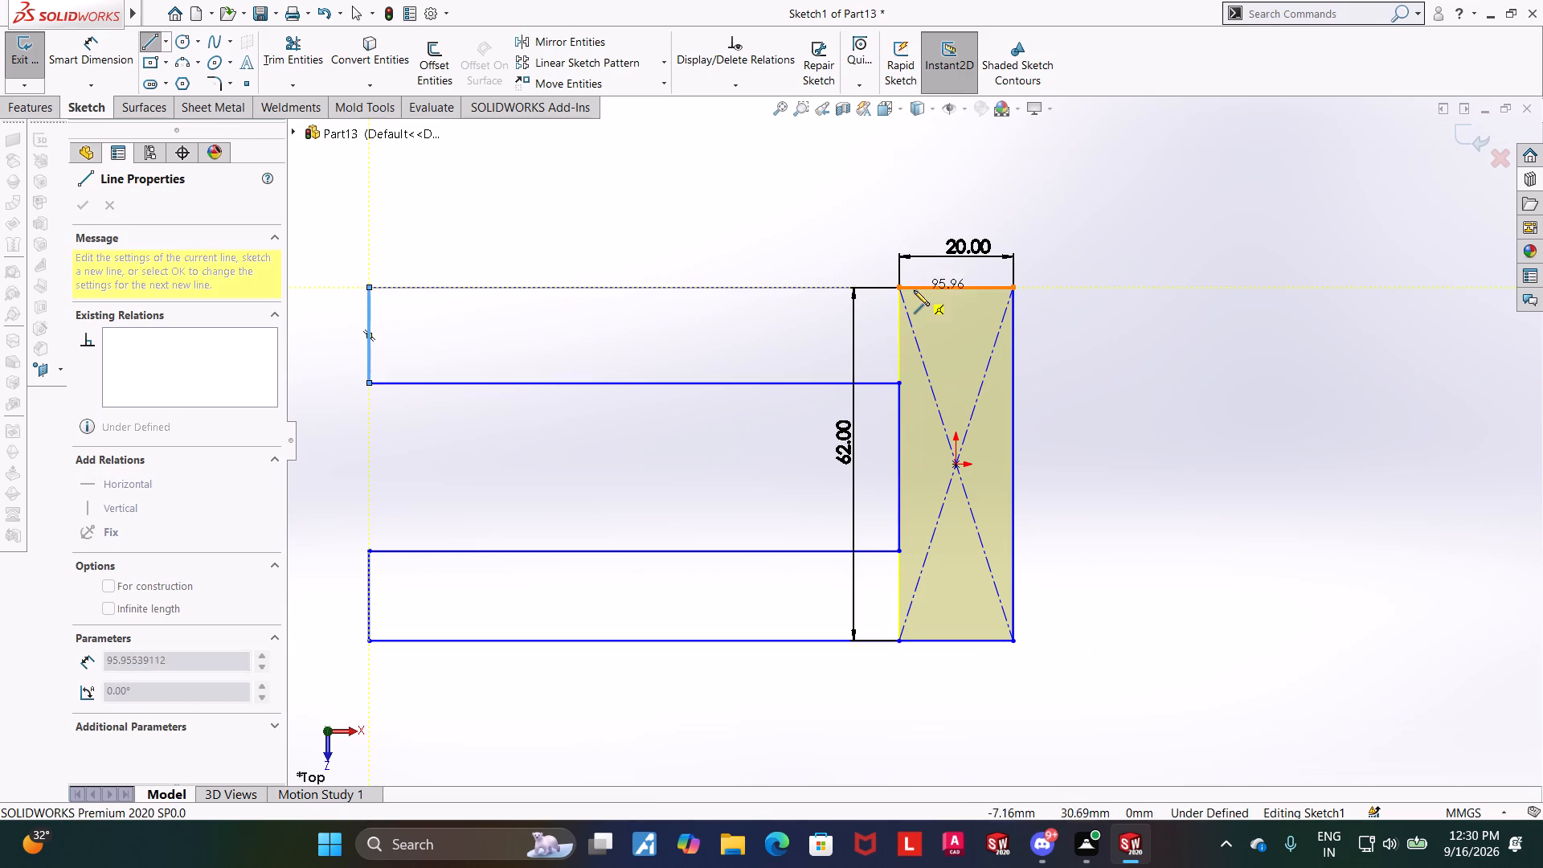
click(898, 289)
key(Escape)
key(Escape)
key(Escape)
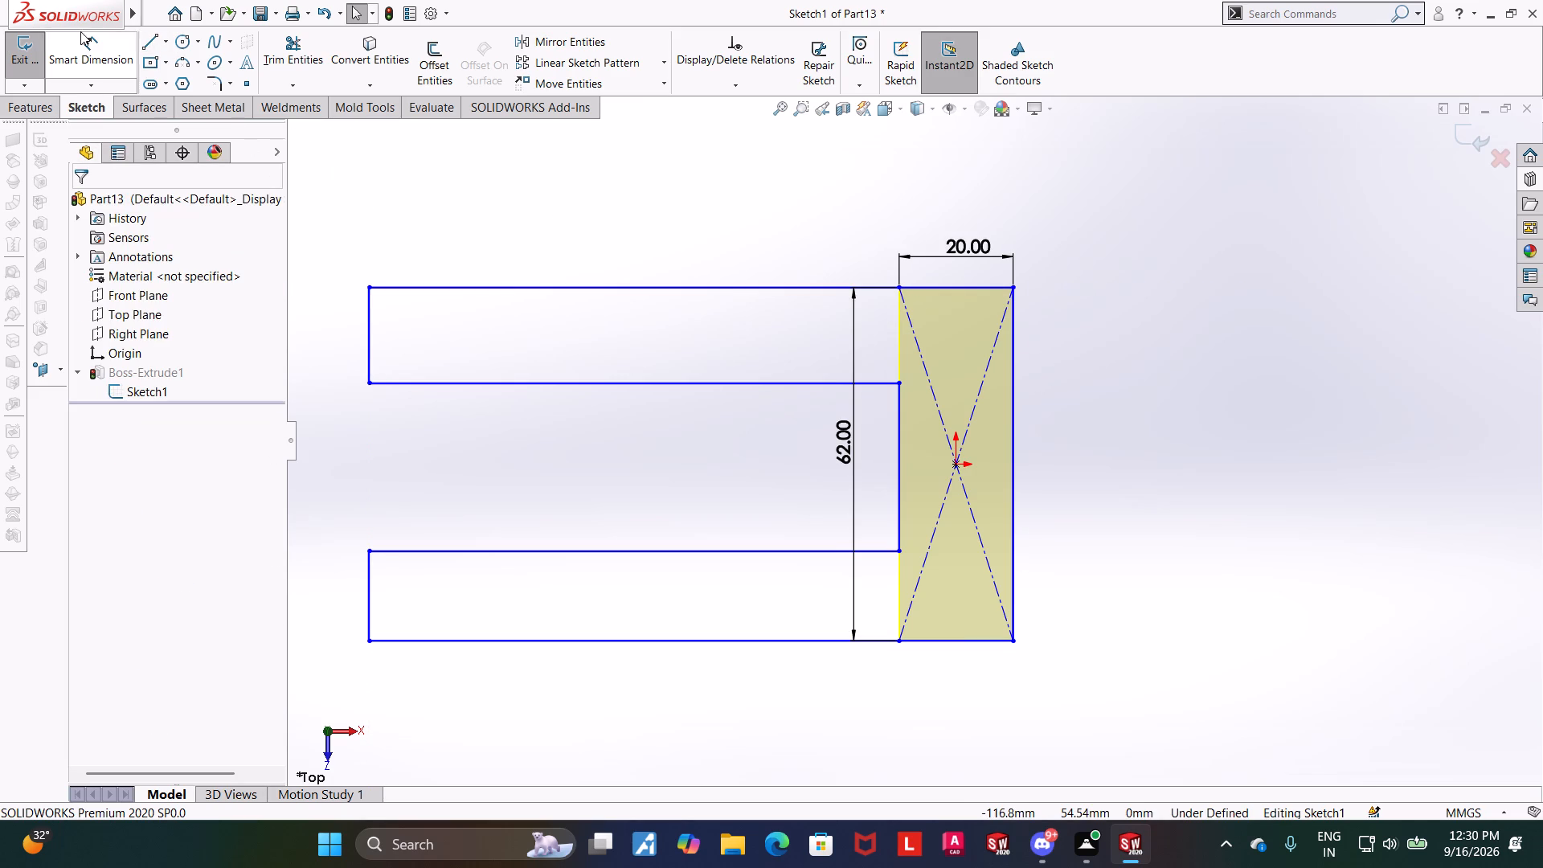
Dimension the upper arm's end edge to 12 mm.
click(87, 44)
click(370, 333)
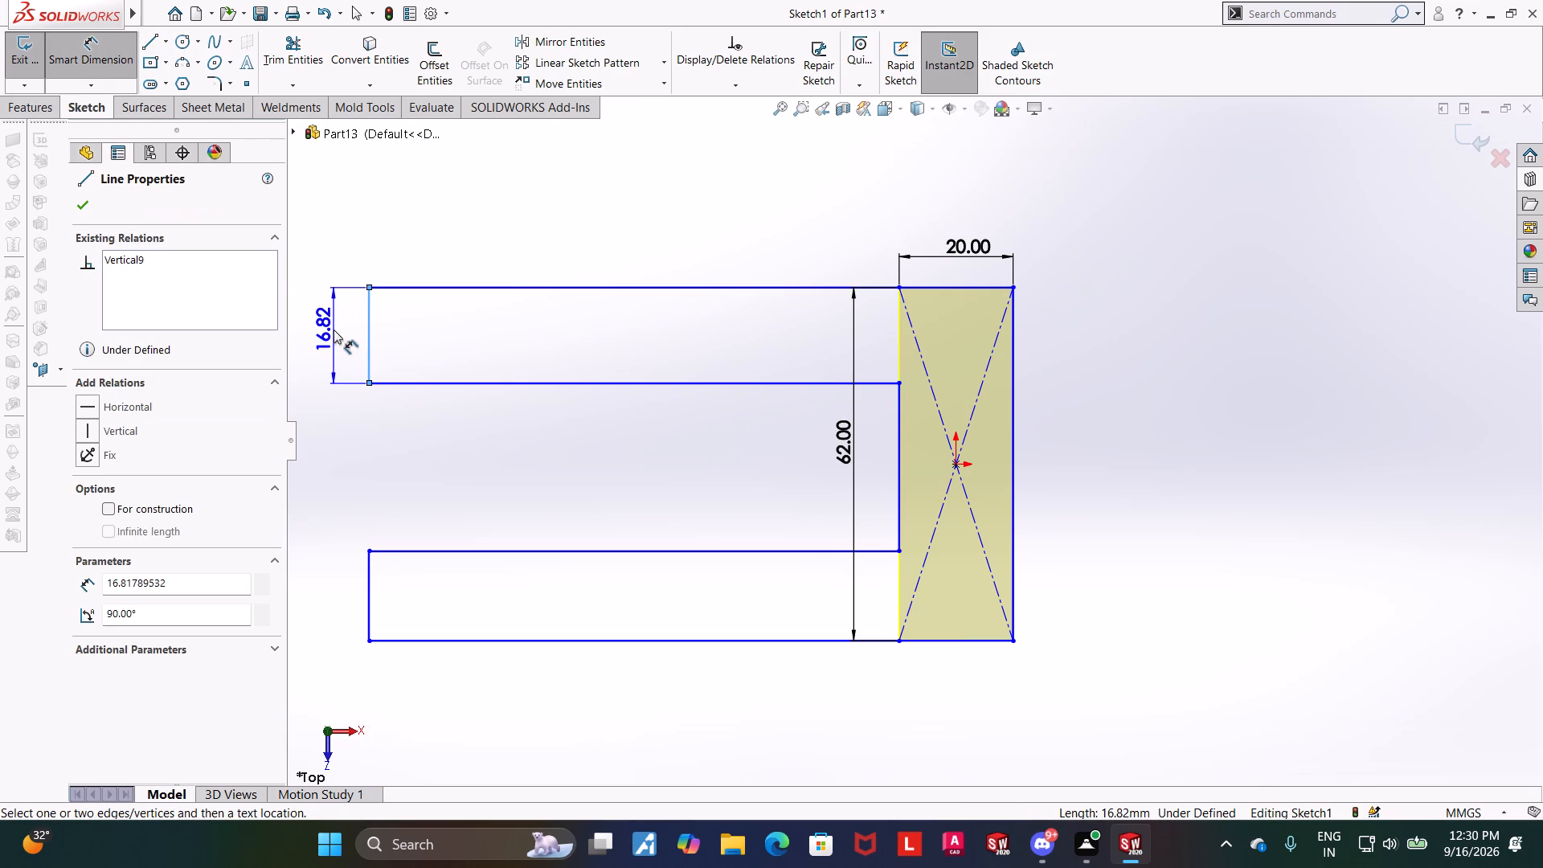
click(334, 330)
text(12)
key(Return)
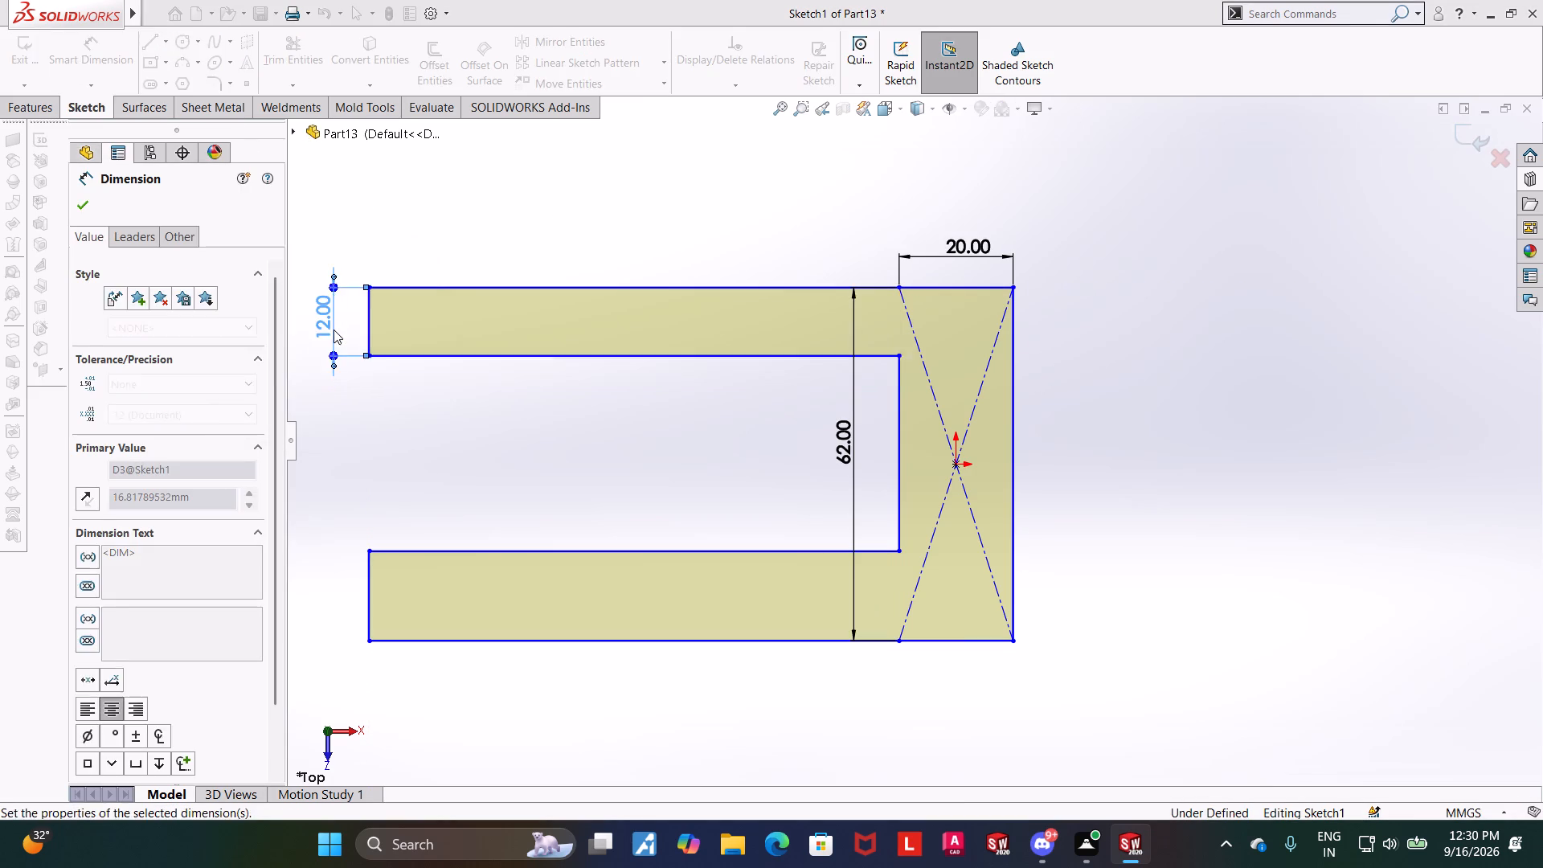
key(Escape)
Dimension the lower arm's end edge to 12 mm.
click(84, 63)
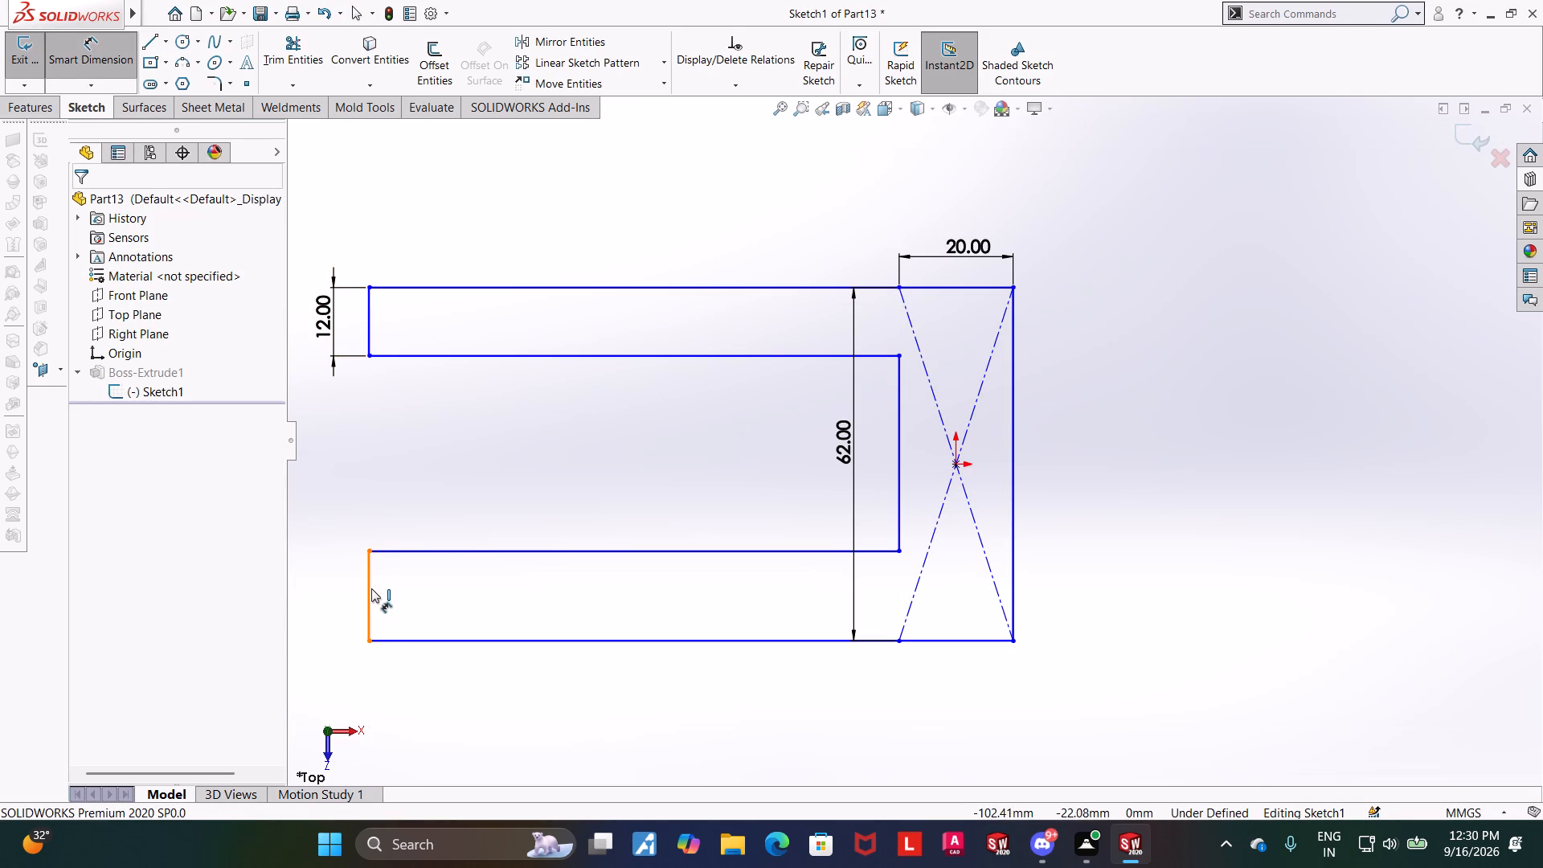
click(371, 588)
click(340, 589)
text(12)
key(Return)
key(Escape)
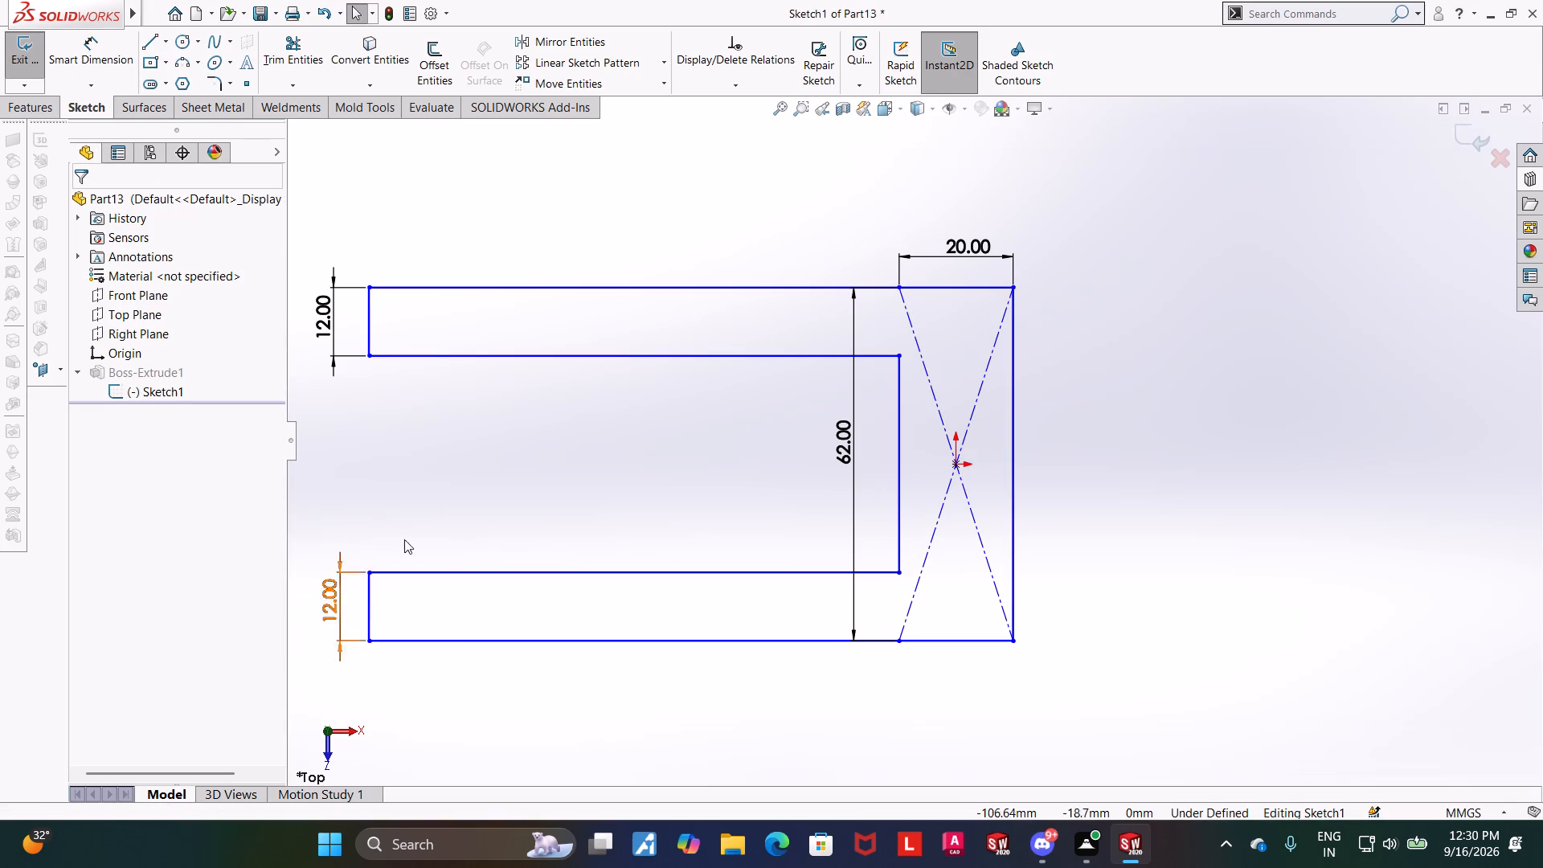
Add a collinear relation between the end edges of the two arms.
click(371, 603)
ctrl+click(372, 318)
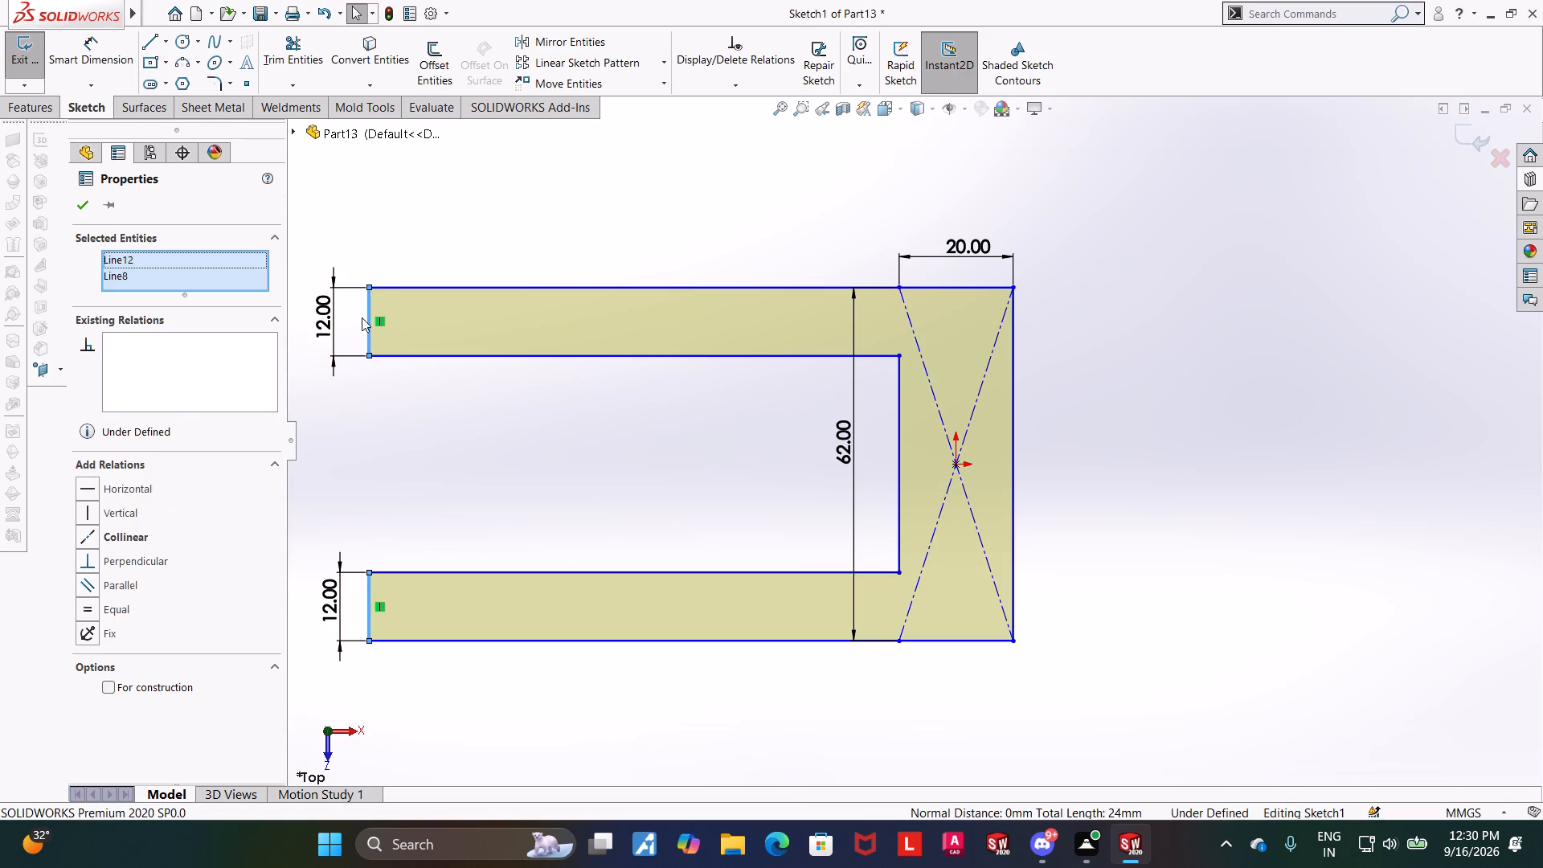
click(88, 539)
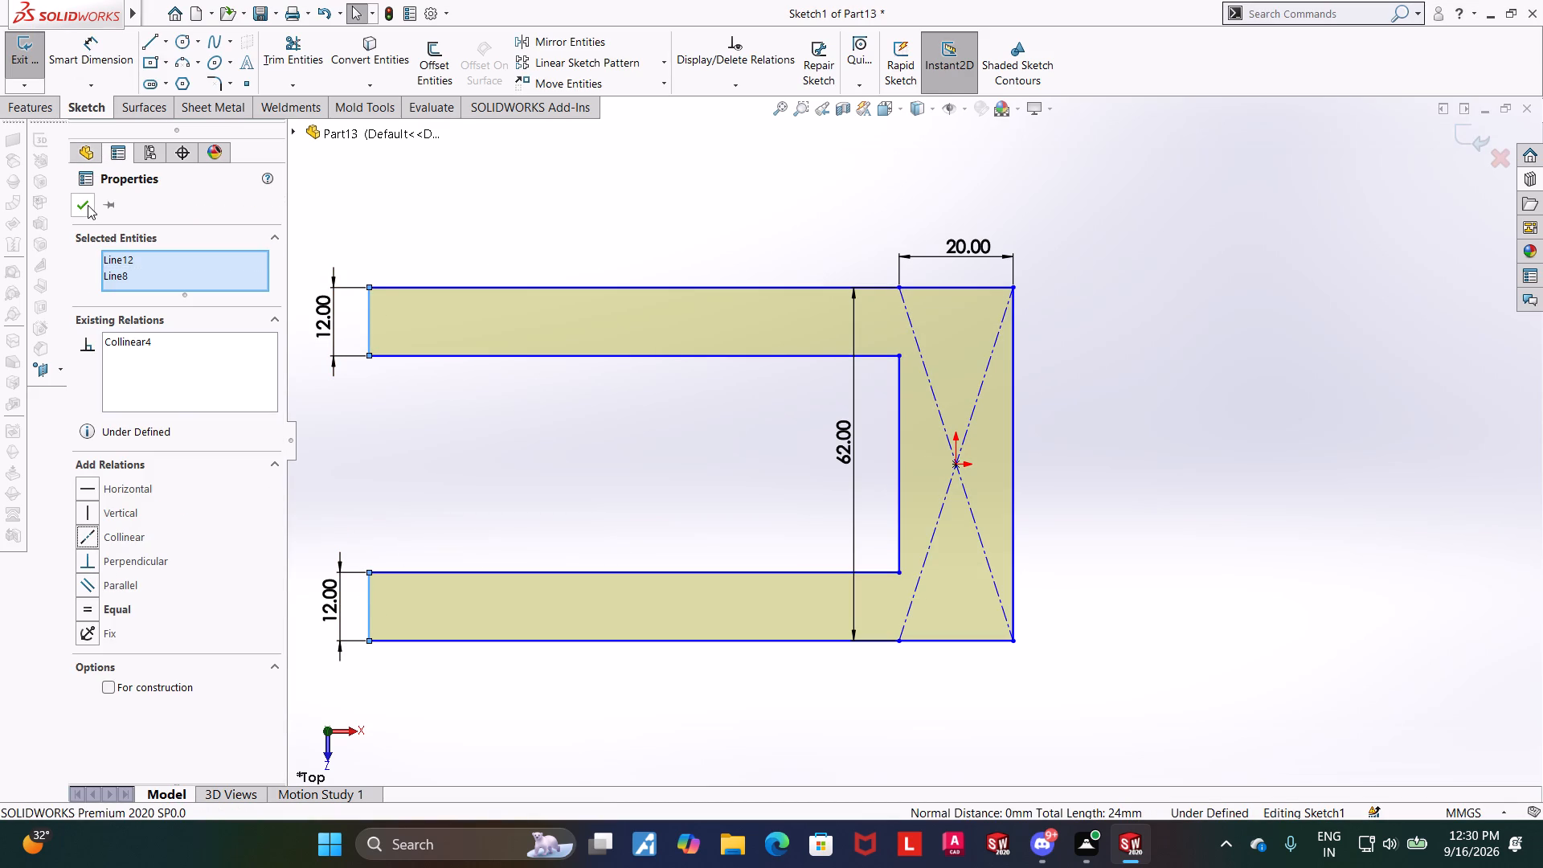
click(95, 537)
click(89, 536)
click(82, 200)
key(Escape)
key(Escape)
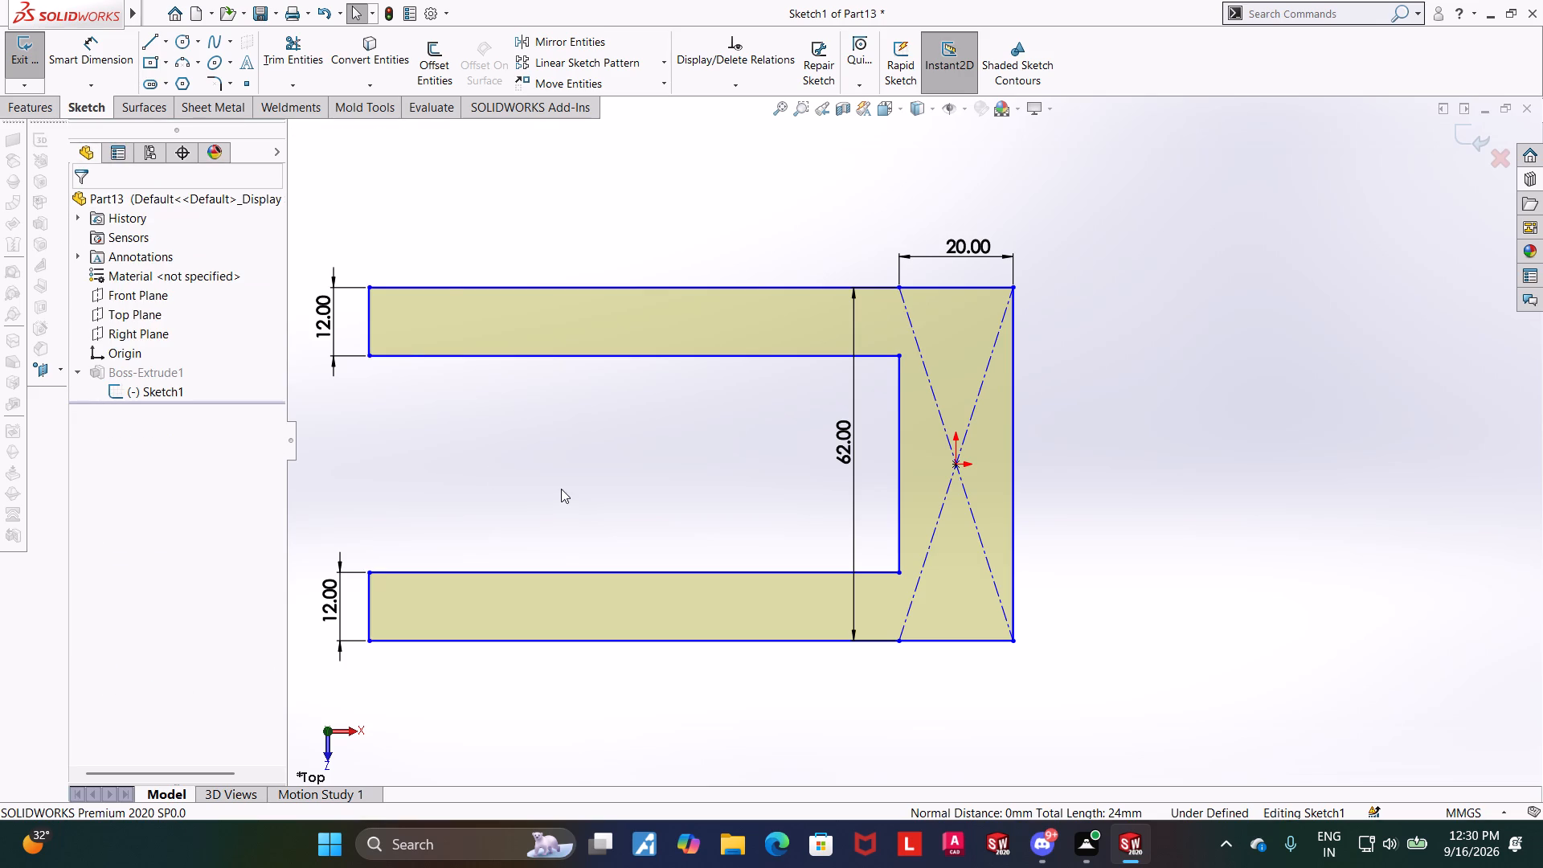
Dimension the profile's overall length from the upper arm's end edge to the base's outer edge as 147 mm.
scroll(571, 490, up, 3)
key(Escape)
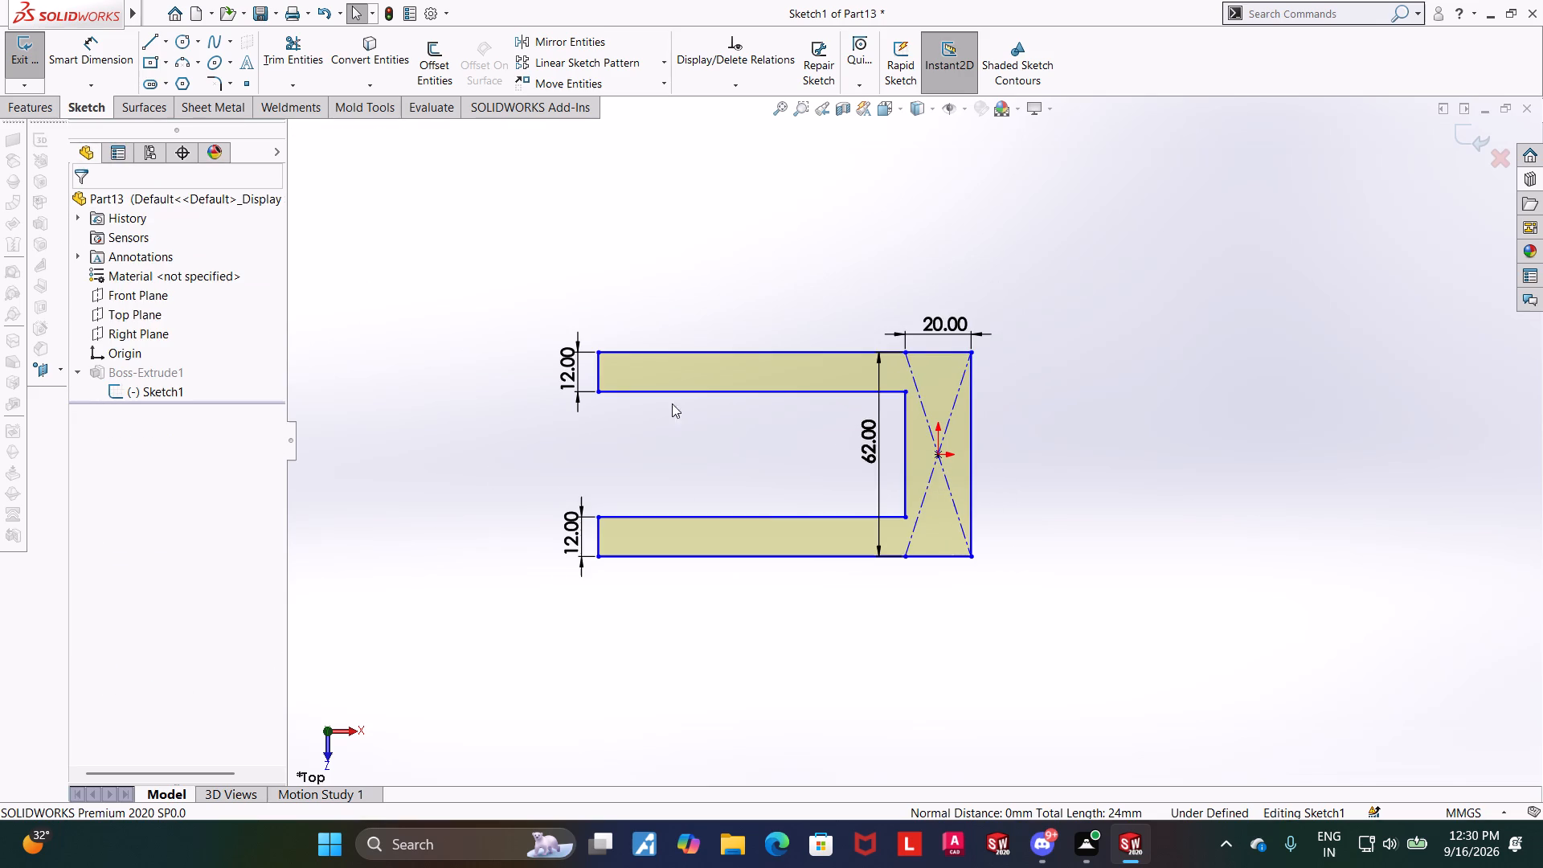
click(116, 45)
click(595, 373)
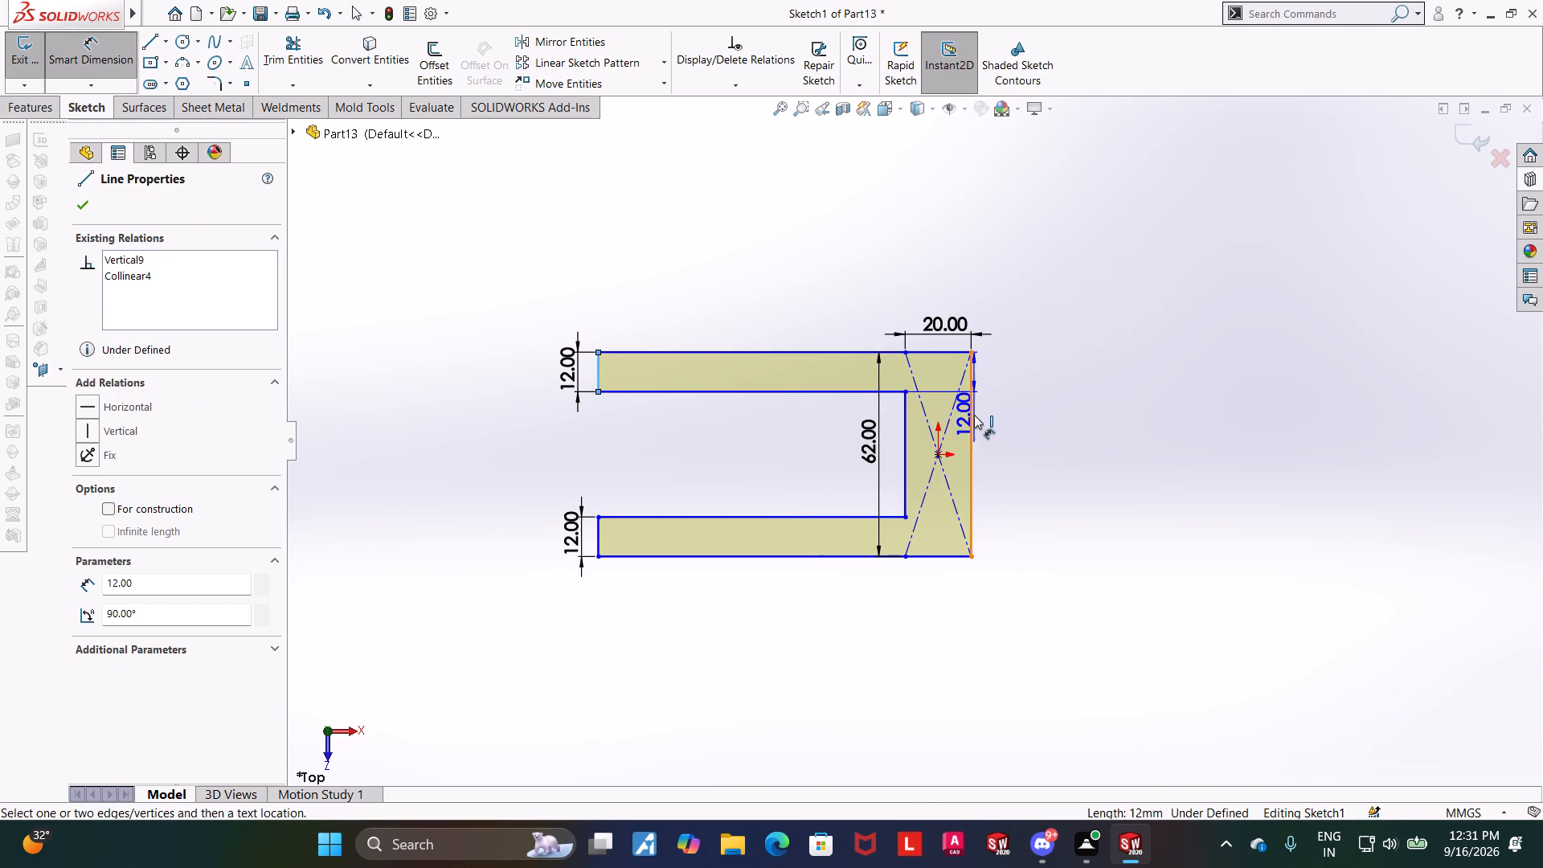
click(974, 415)
click(788, 301)
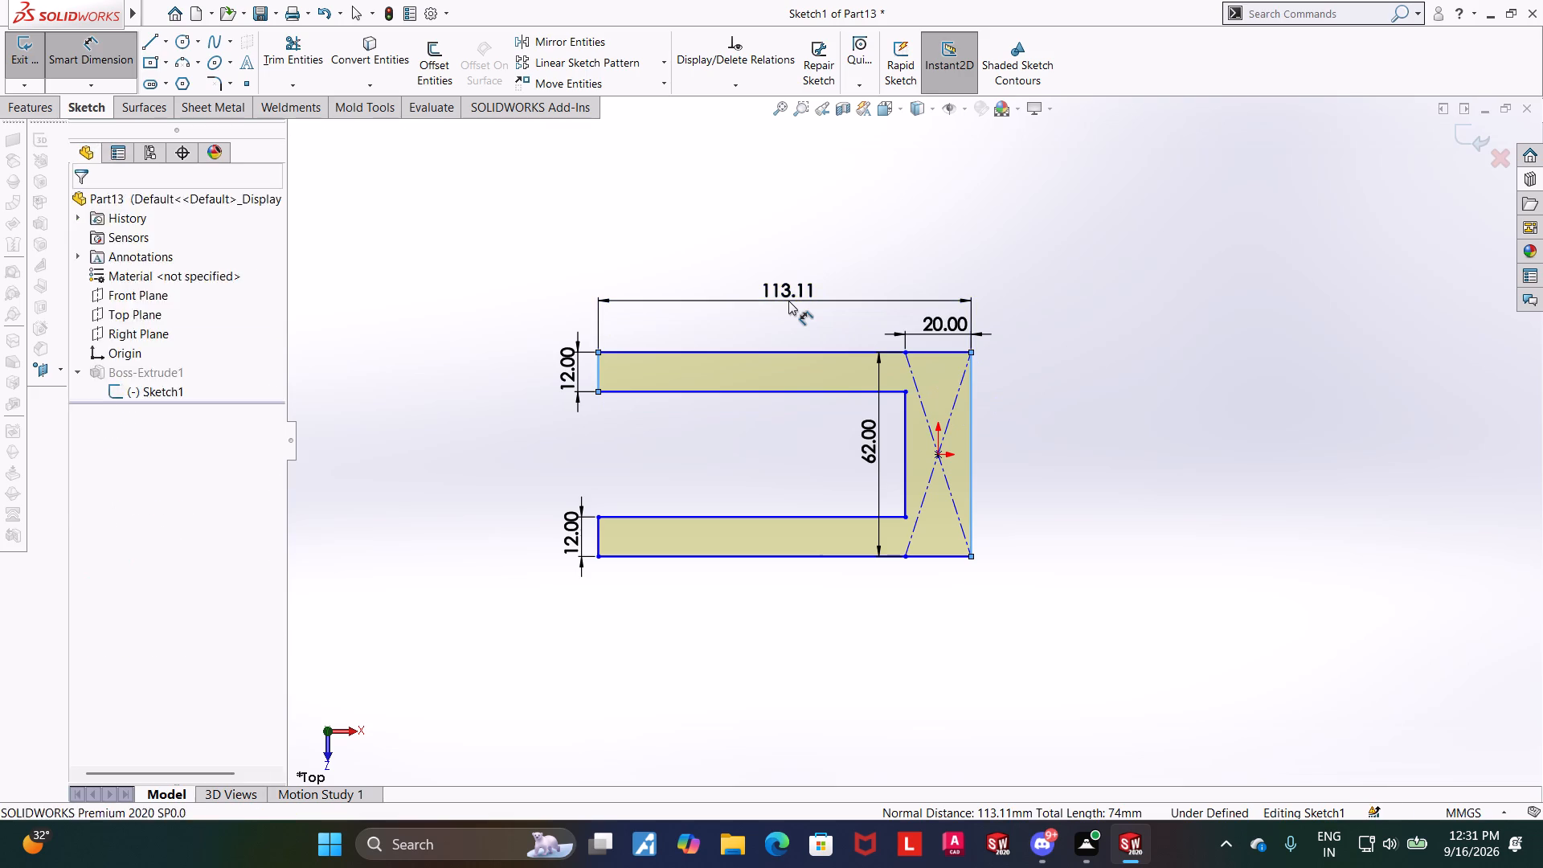
text(147)
key(Return)
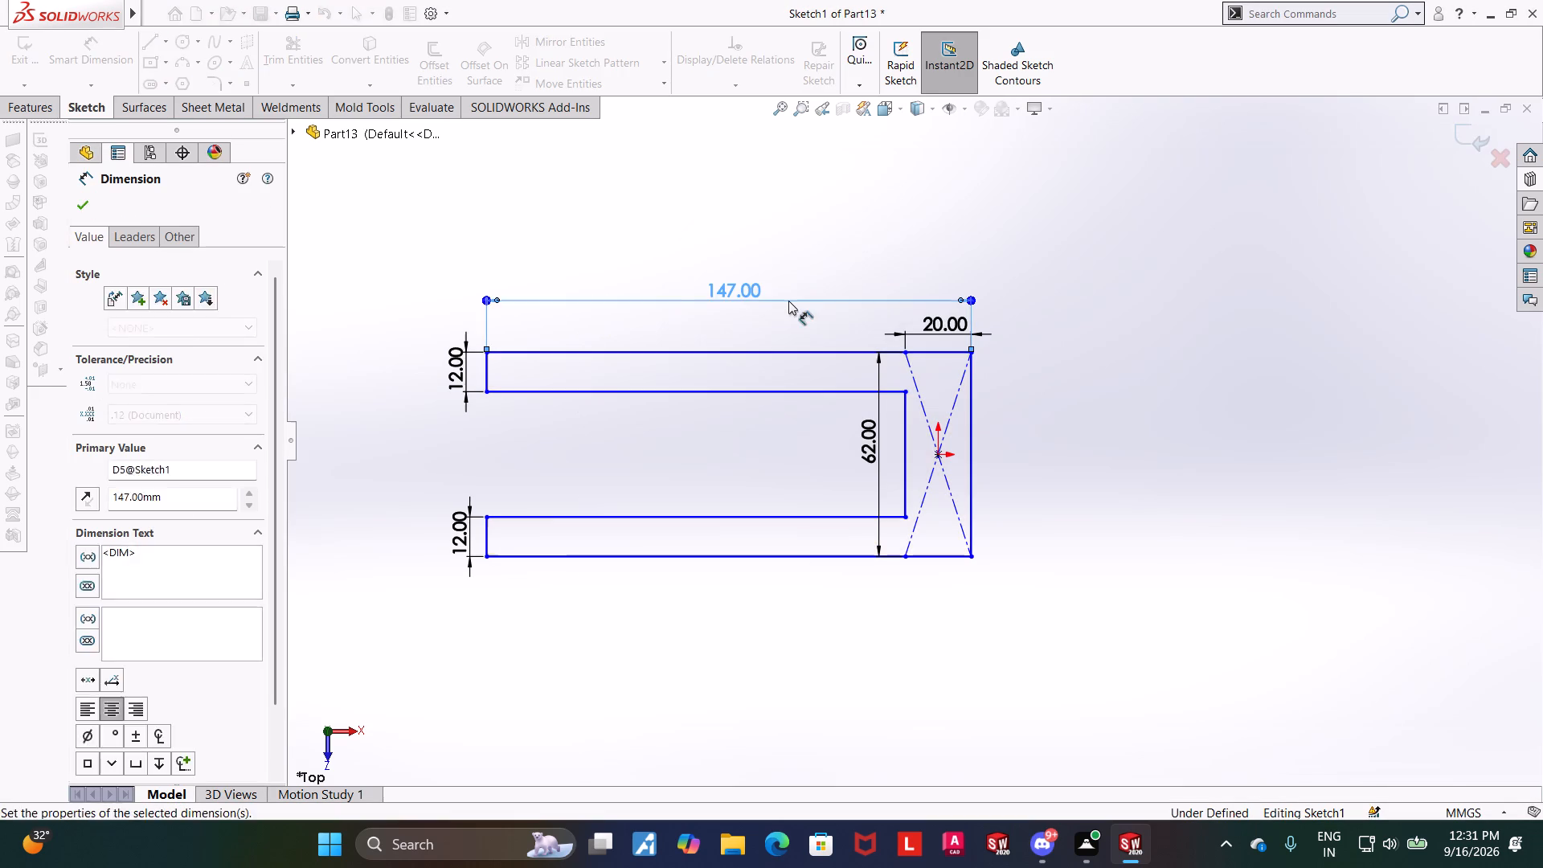
key(Escape)
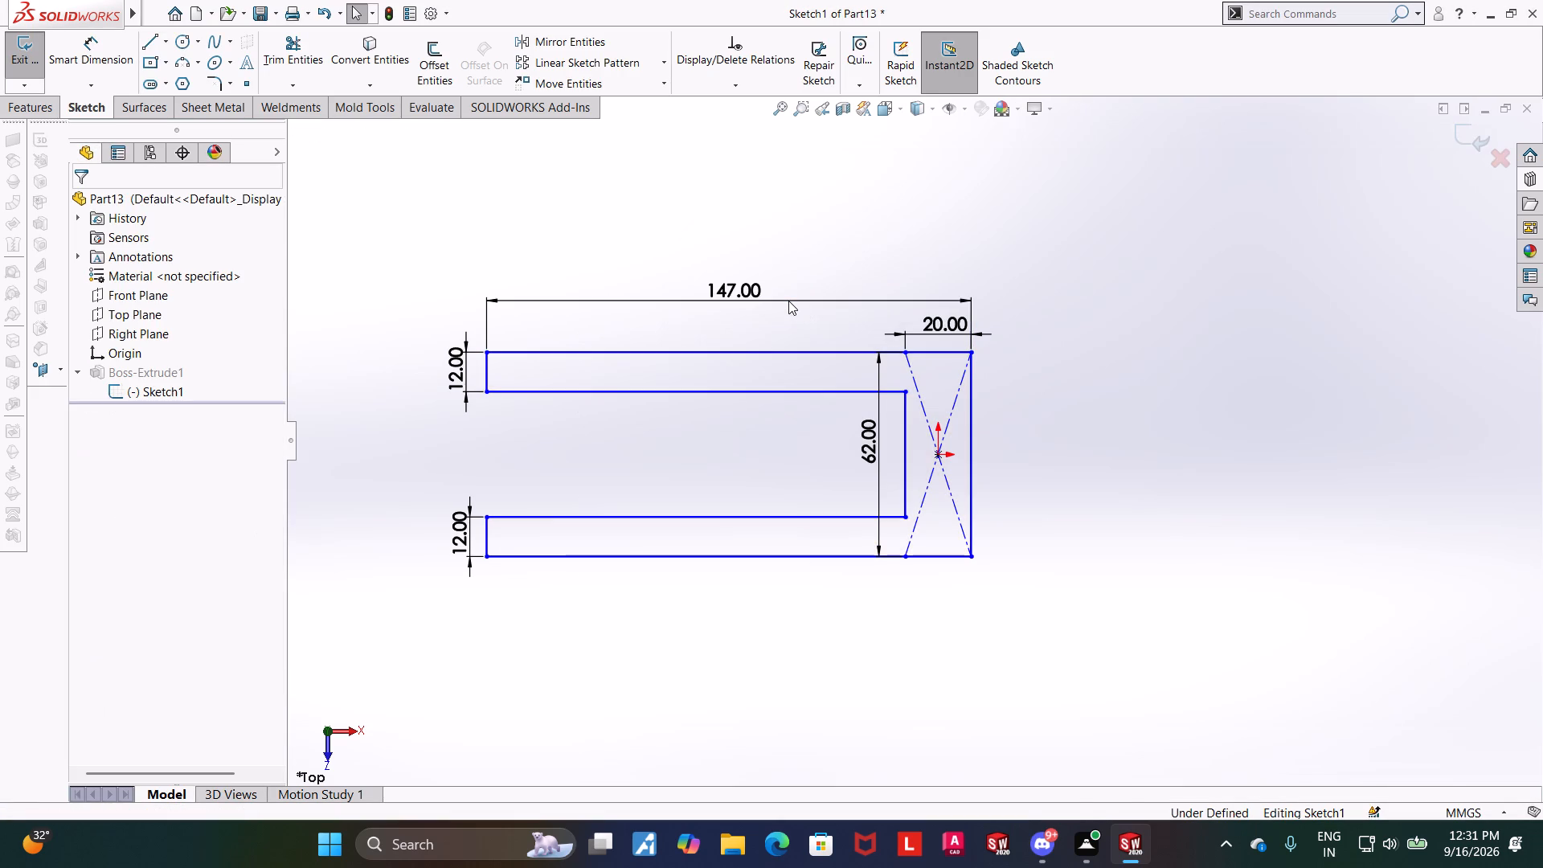
key(Escape)
key(Escape)
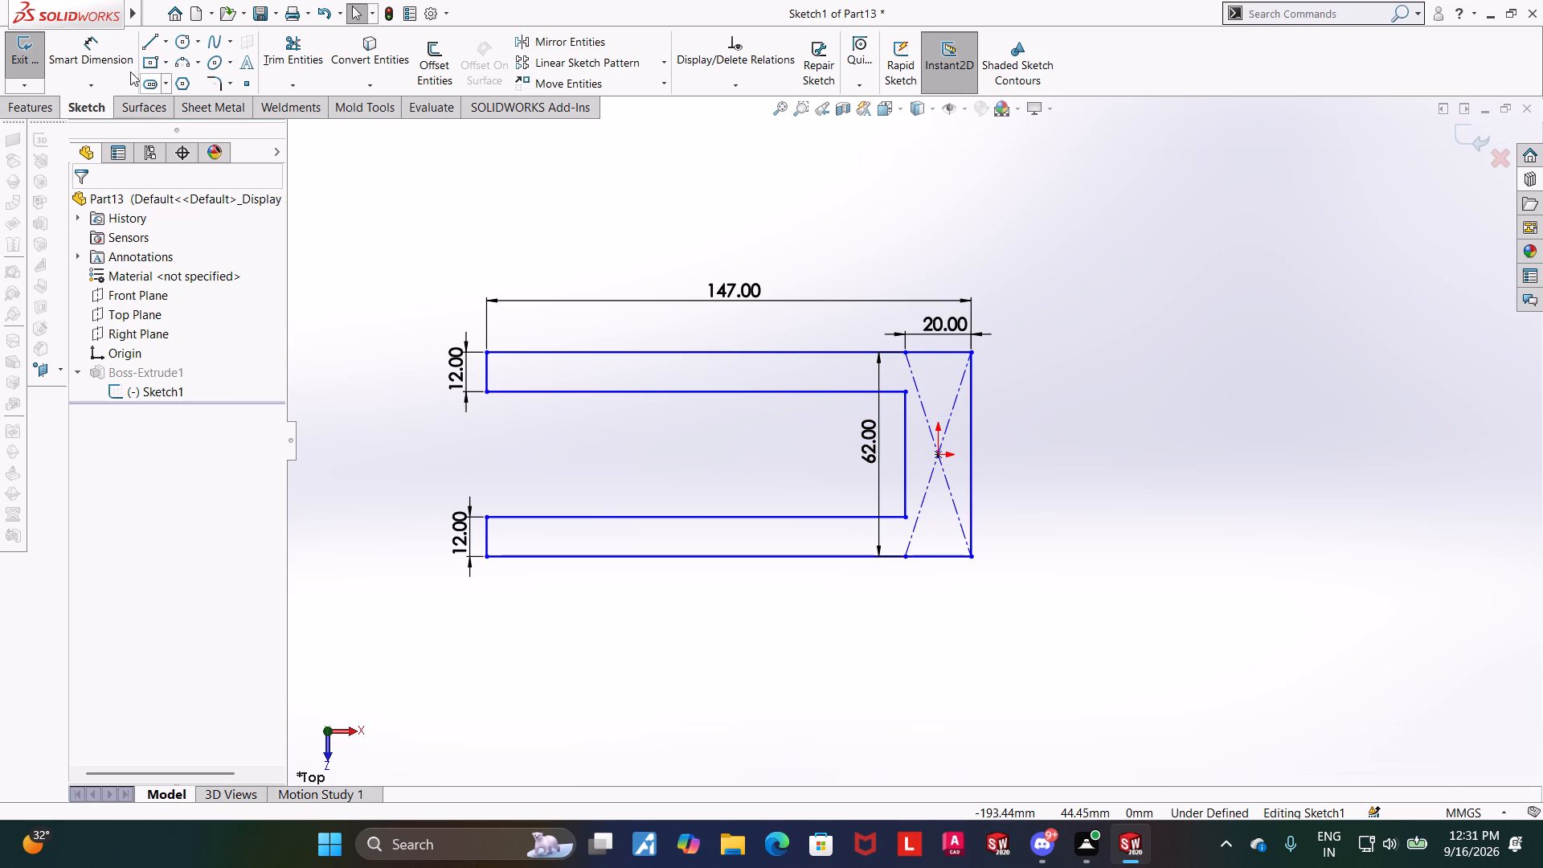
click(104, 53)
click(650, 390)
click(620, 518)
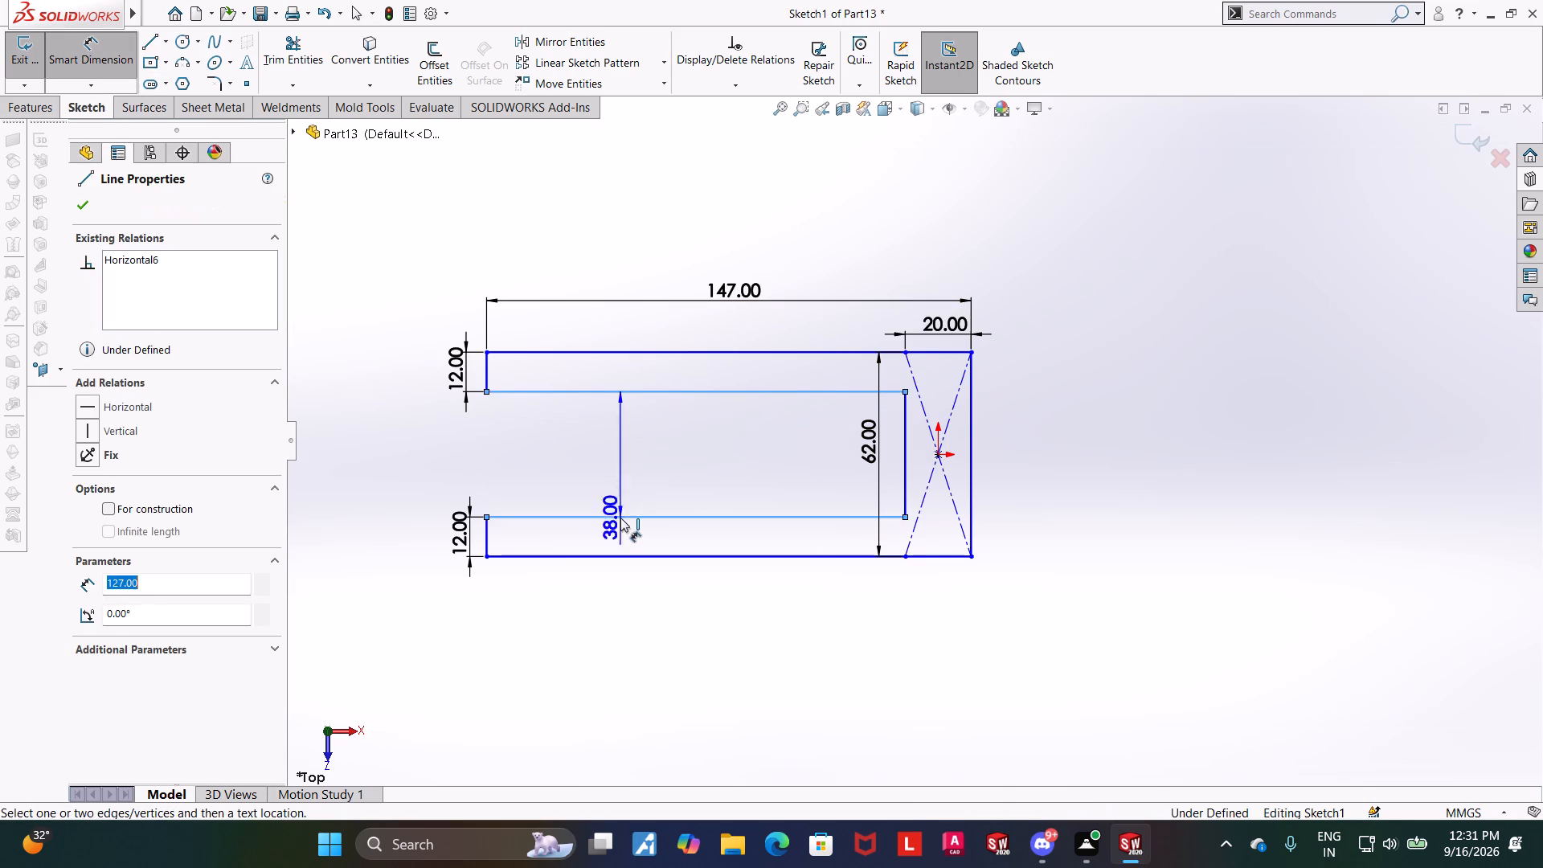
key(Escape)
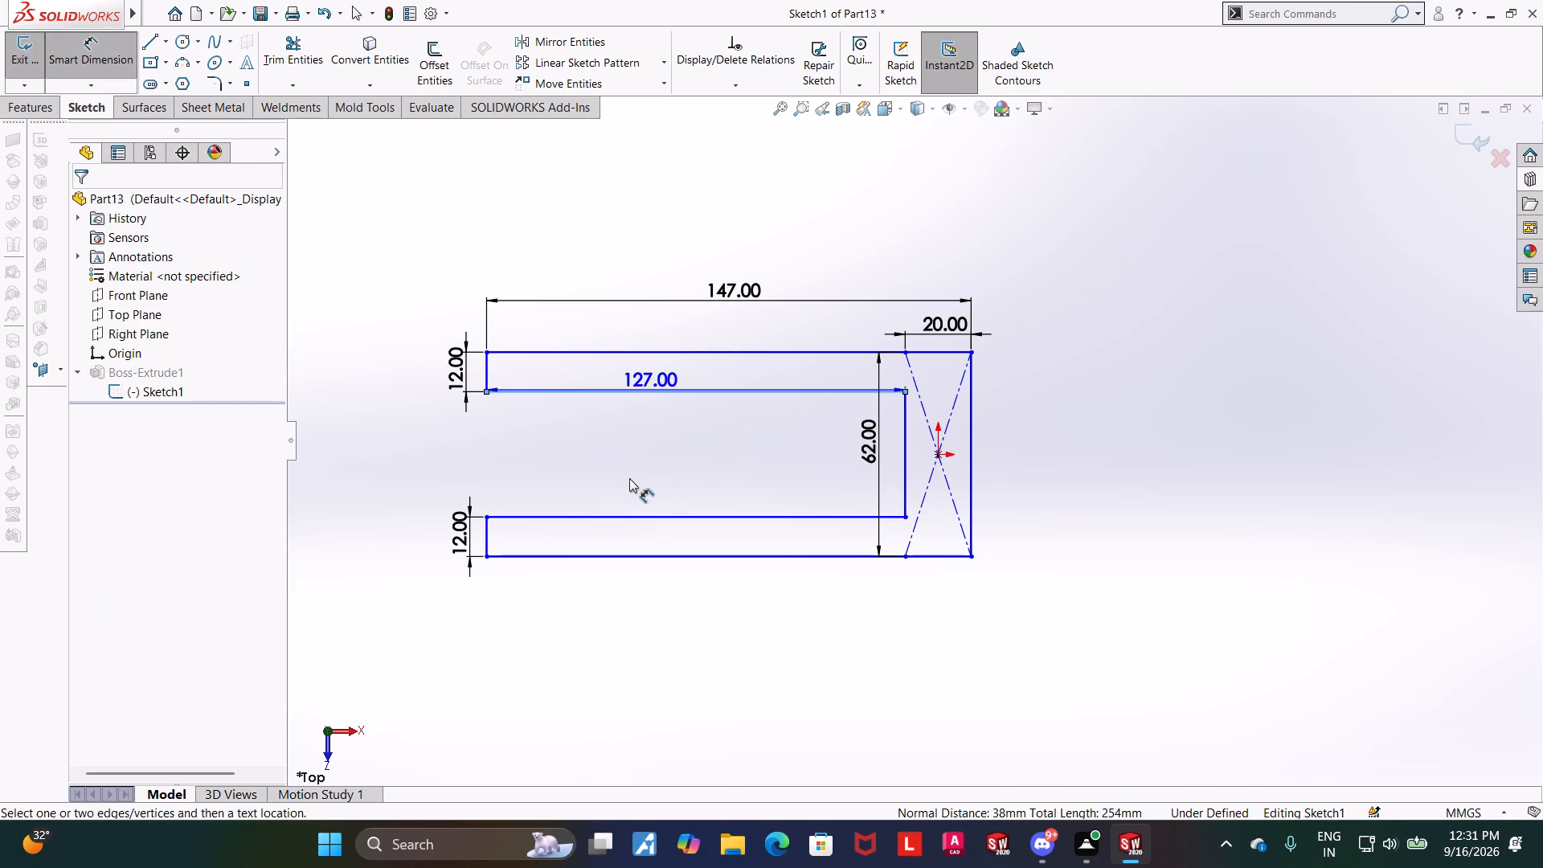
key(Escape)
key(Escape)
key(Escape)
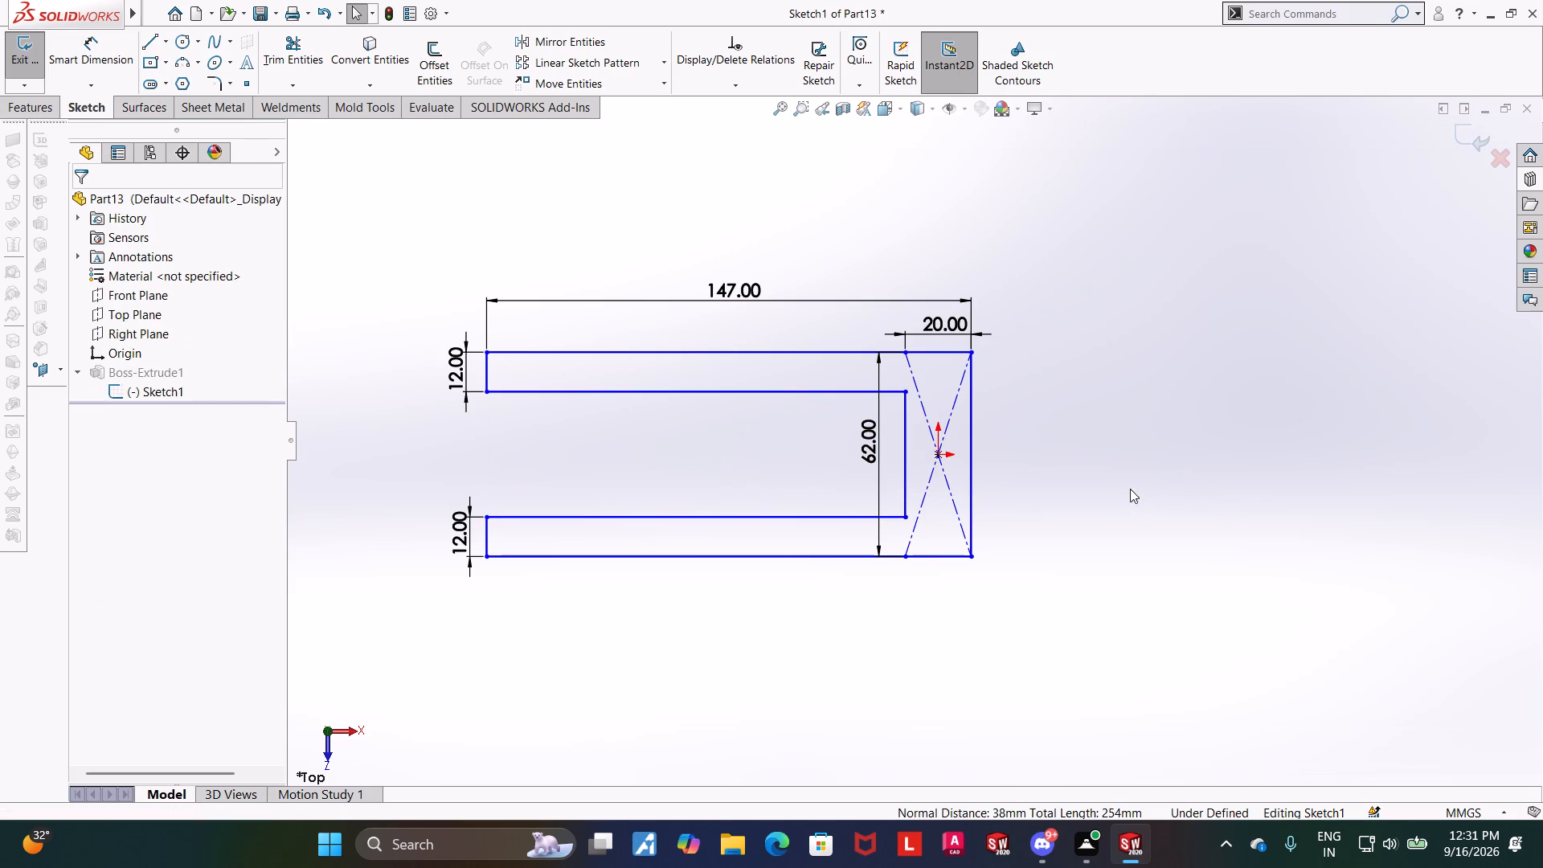
Exit the profile sketch and rebuild the extruded fork with the edited profile.
middle_drag(1113, 511, 1110, 395)
click(1470, 133)
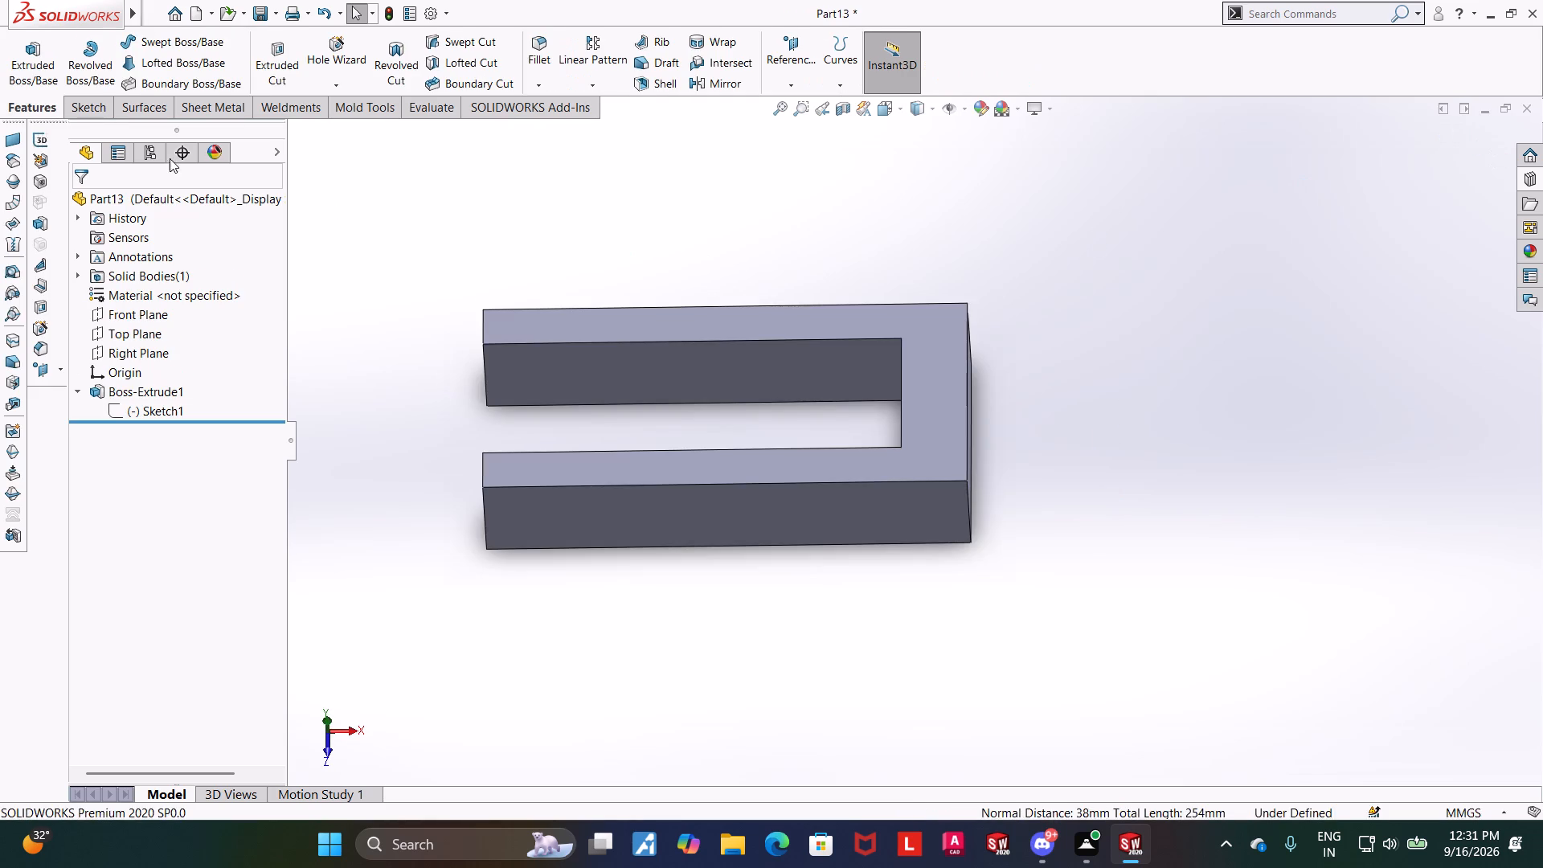
Examine the rebuilt fork from several angles, checking the dimensions on its top and outer side faces.
click(909, 362)
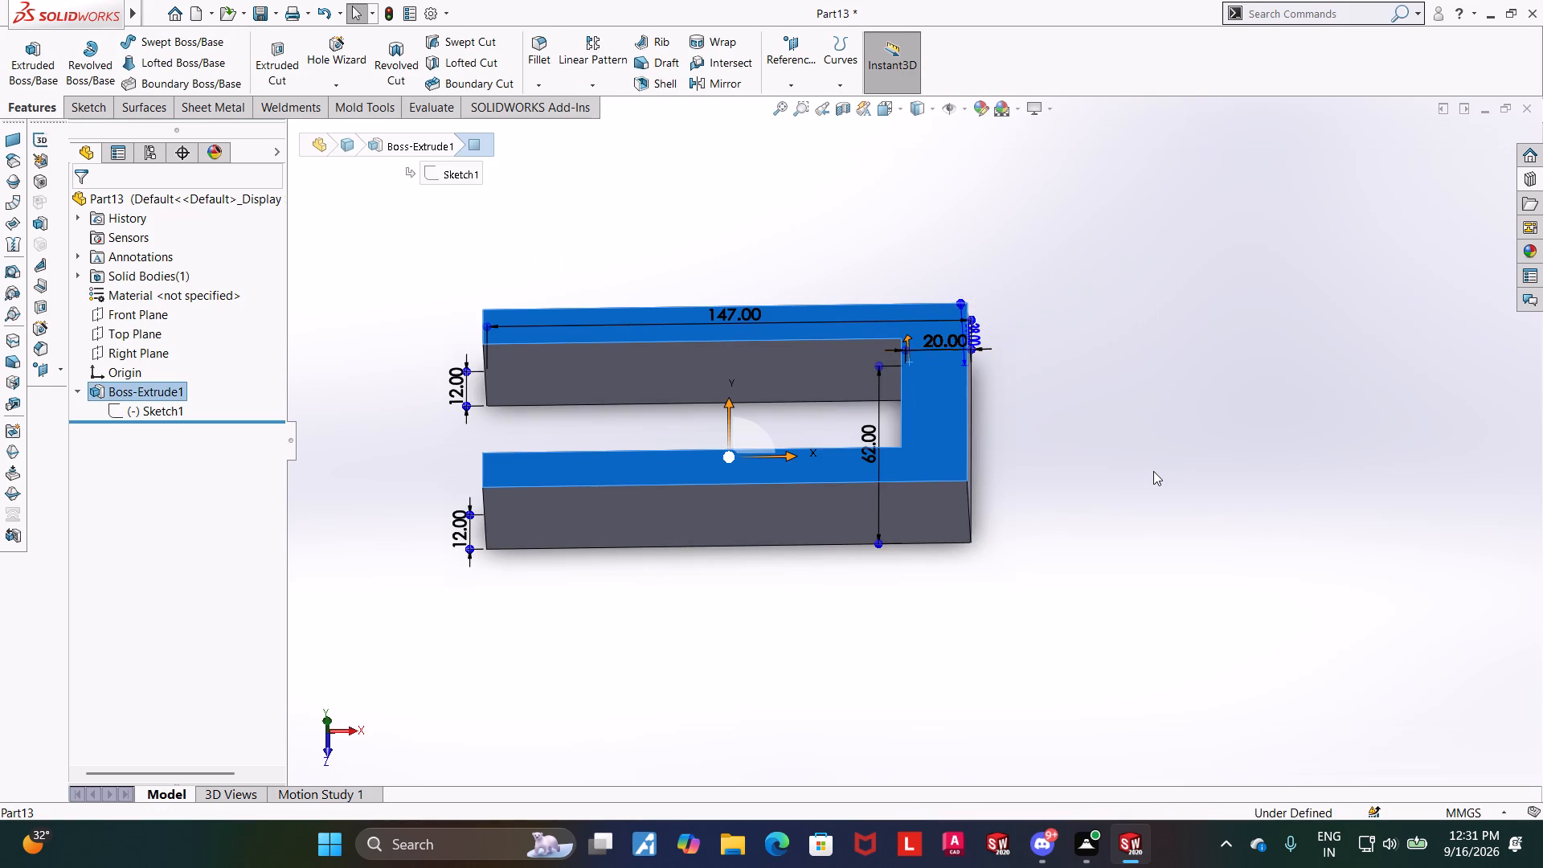
click(1174, 493)
middle_drag(1169, 492, 1214, 350)
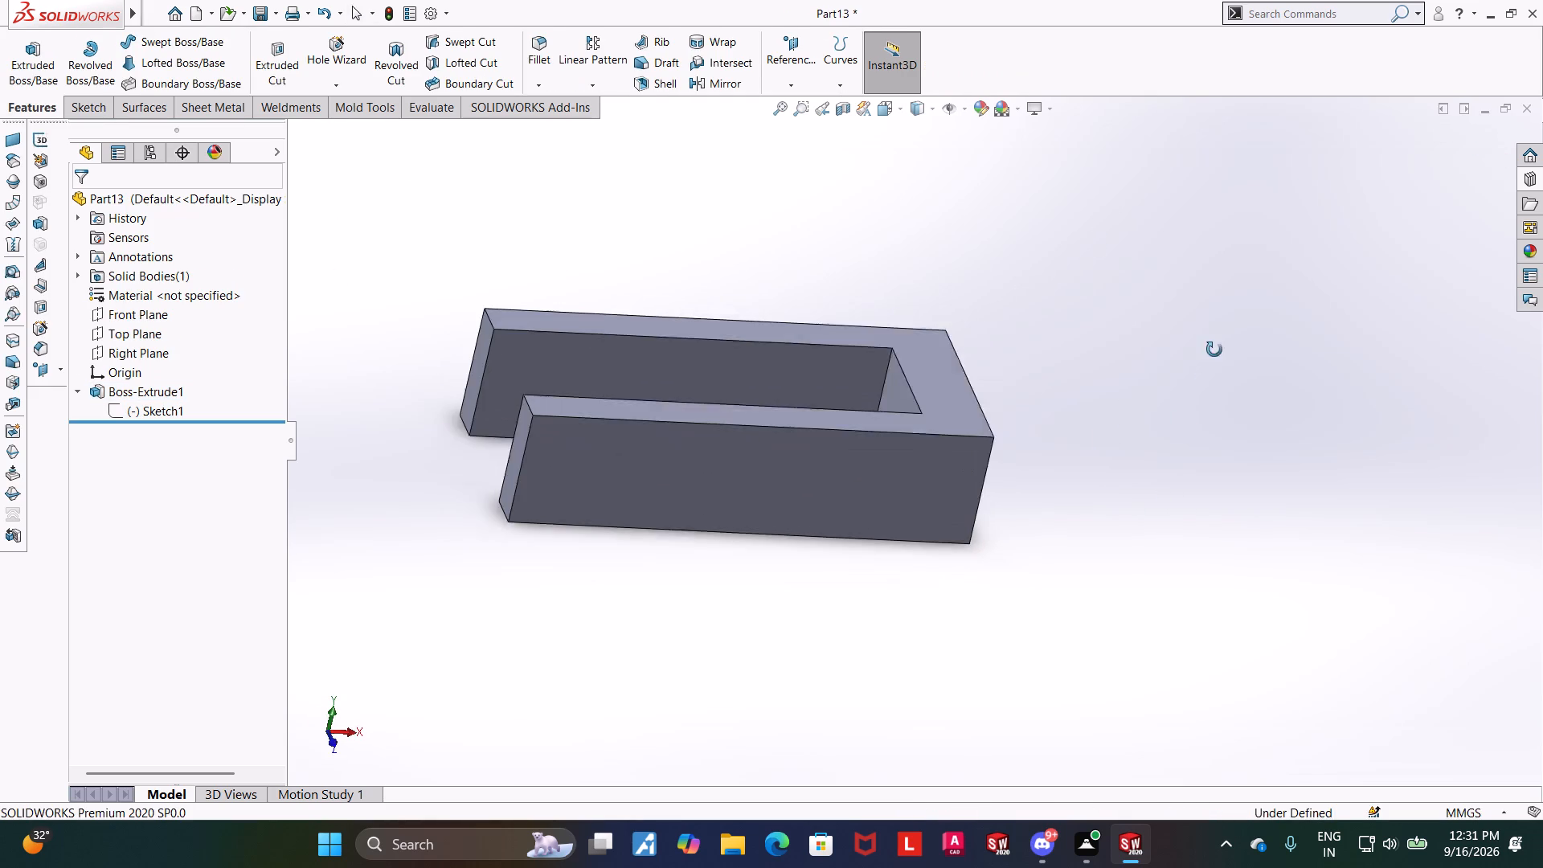
middle_drag(1214, 350, 1215, 346)
click(697, 485)
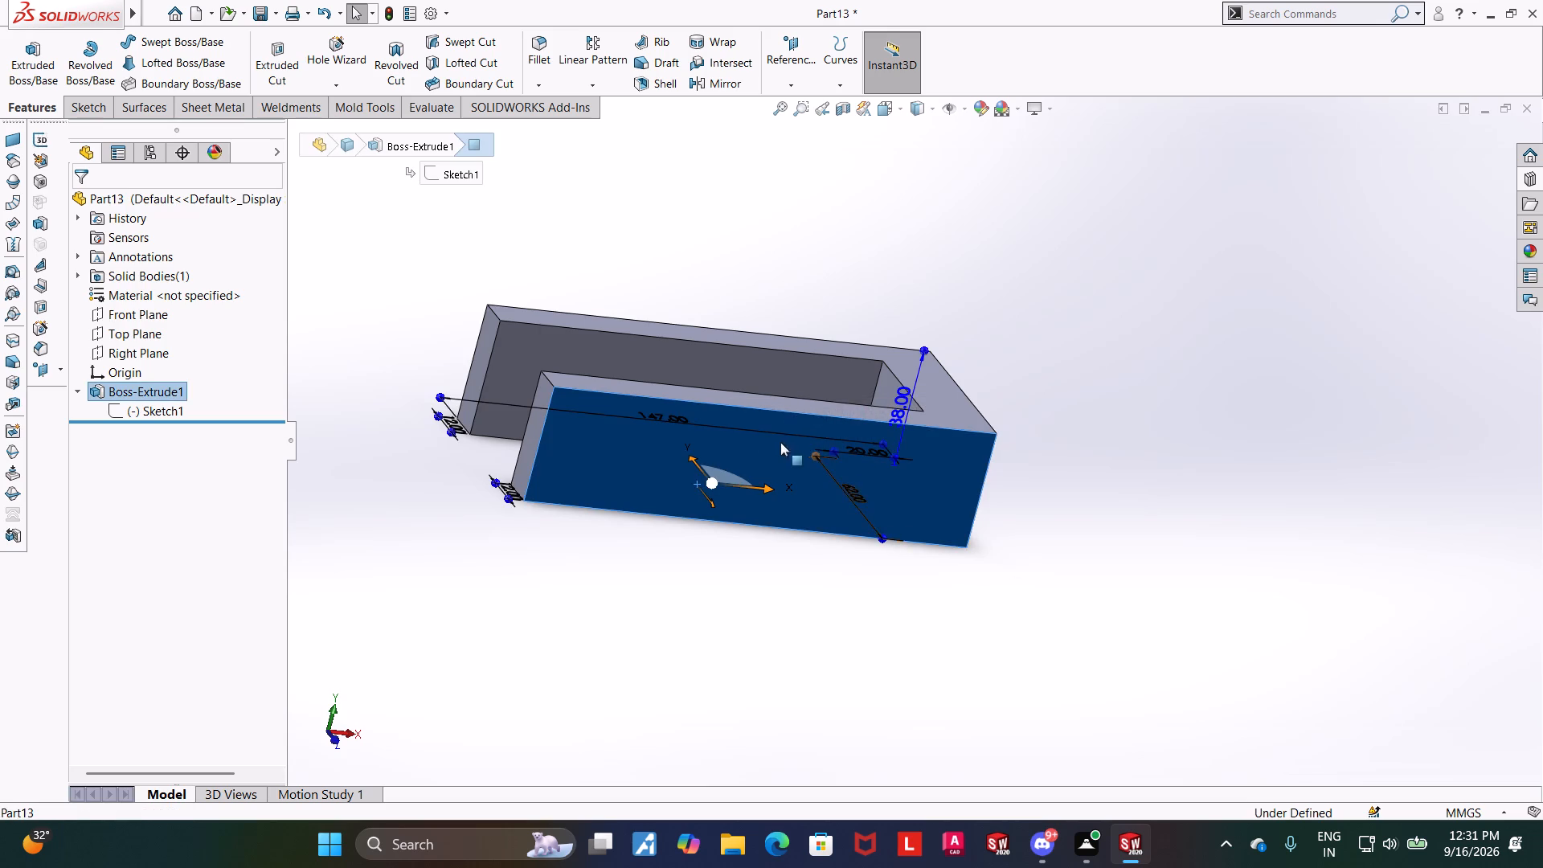
click(1338, 542)
middle_drag(1254, 550, 1245, 551)
middle_drag(1230, 552, 1216, 551)
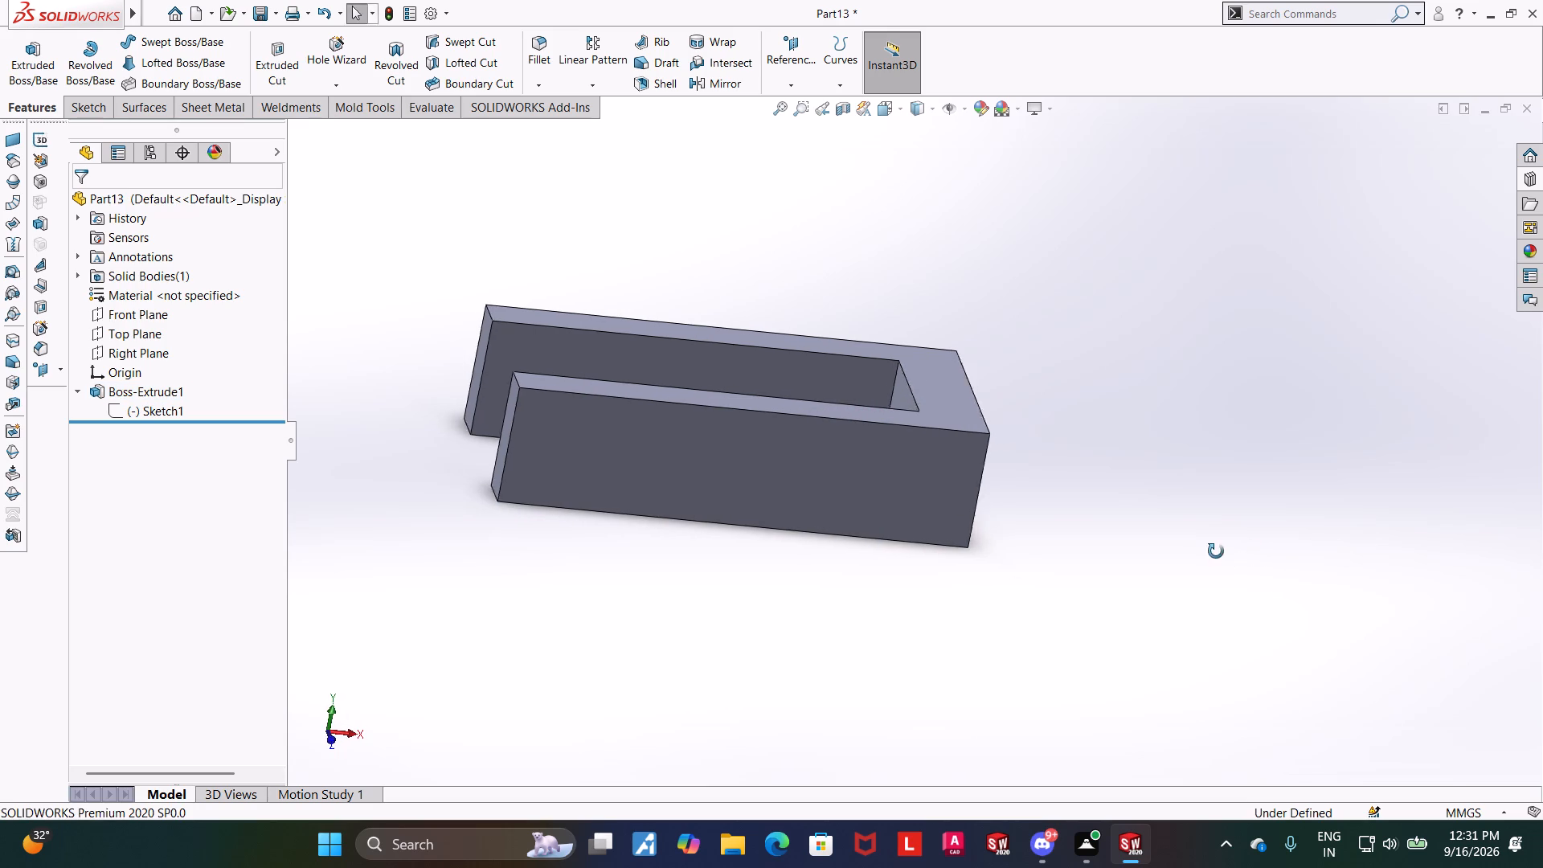
middle_drag(1216, 551, 1185, 548)
middle_drag(1175, 547, 1150, 545)
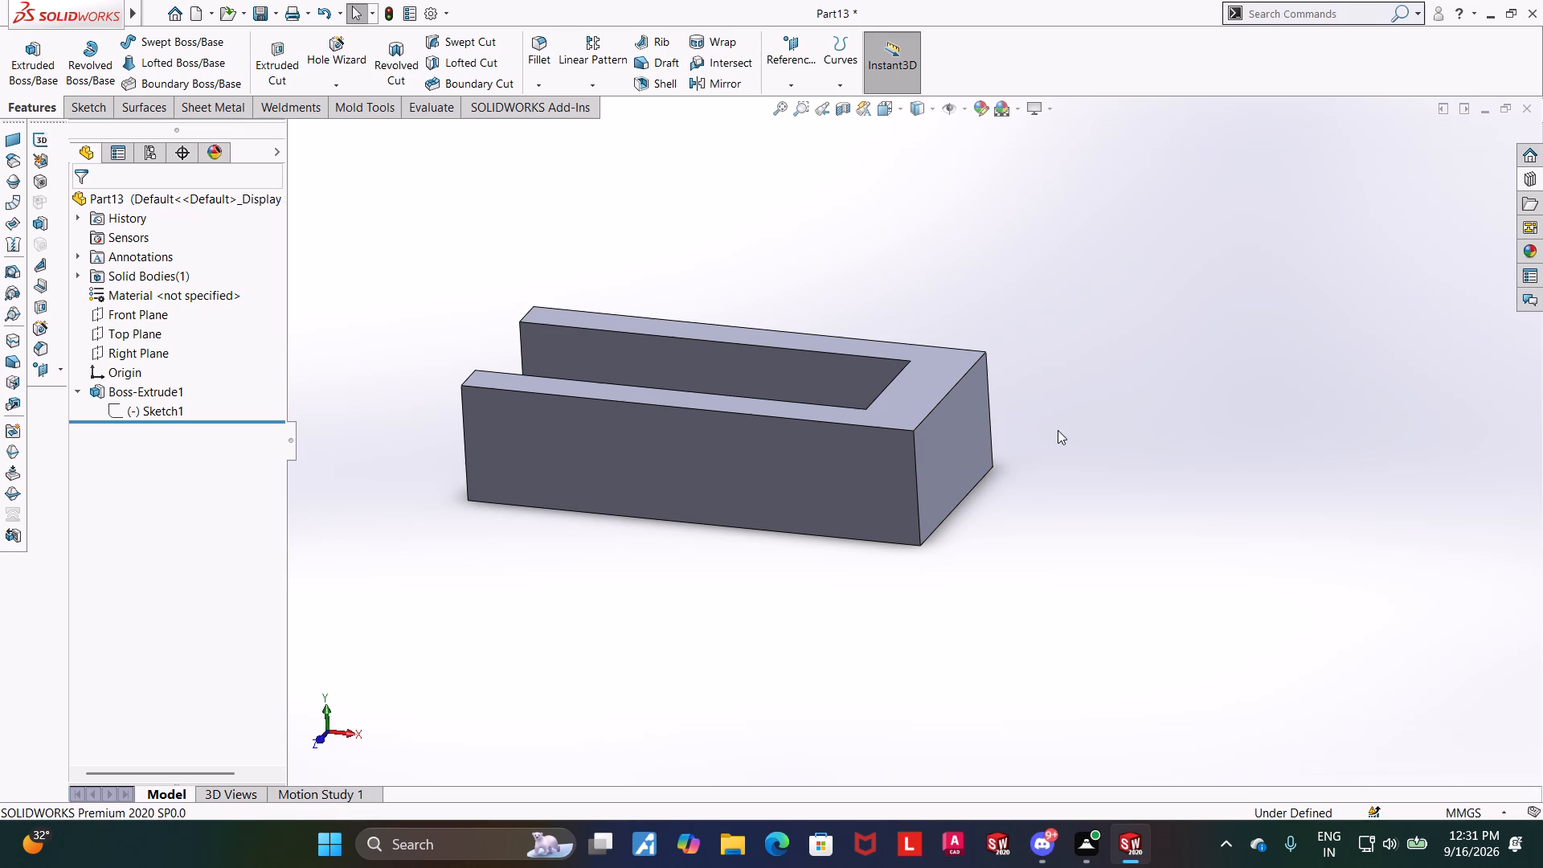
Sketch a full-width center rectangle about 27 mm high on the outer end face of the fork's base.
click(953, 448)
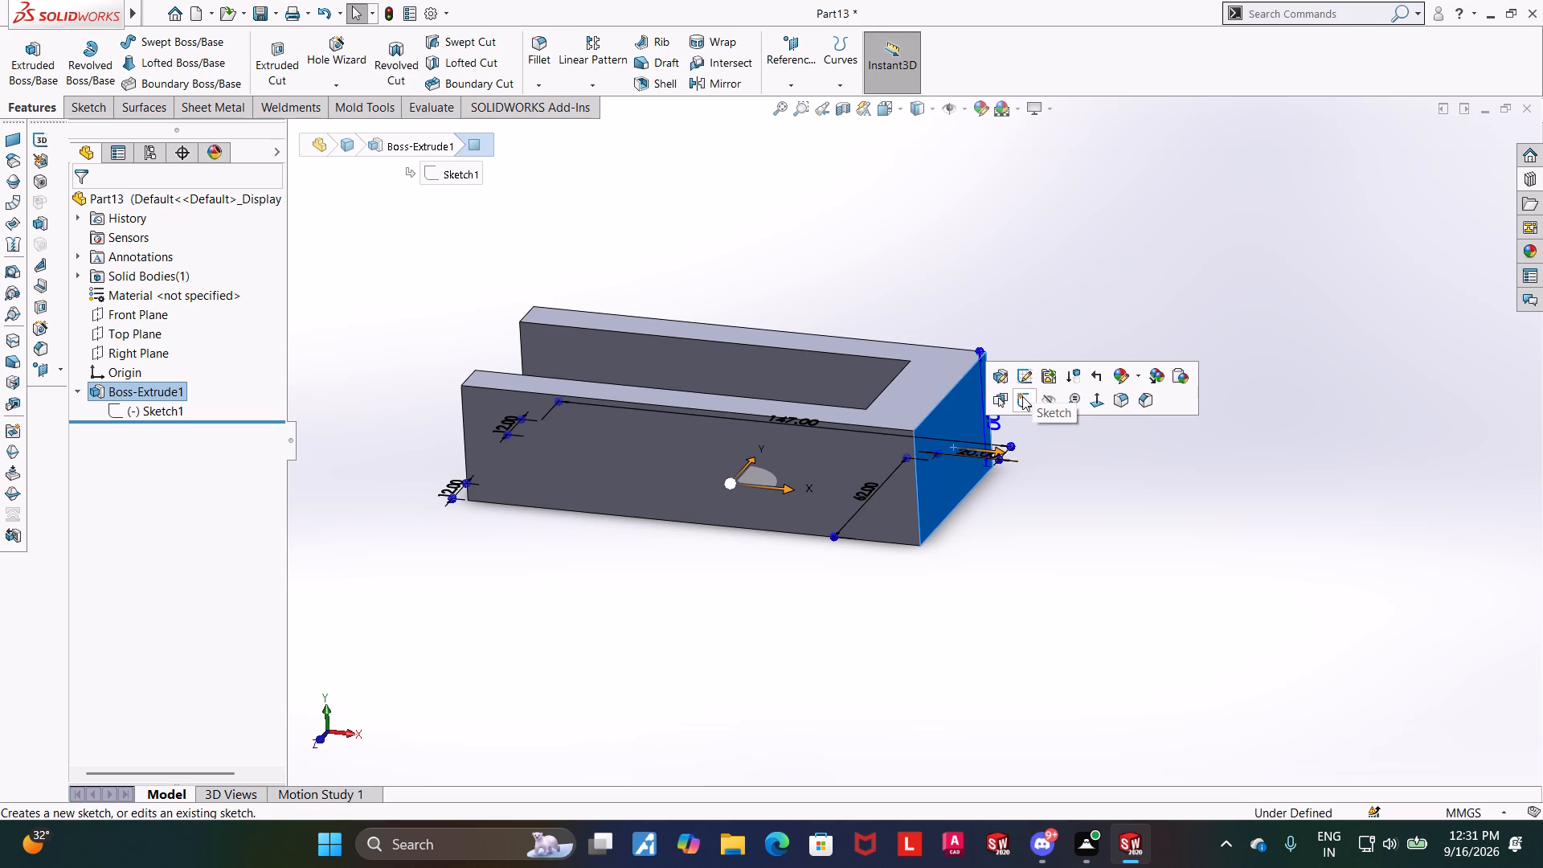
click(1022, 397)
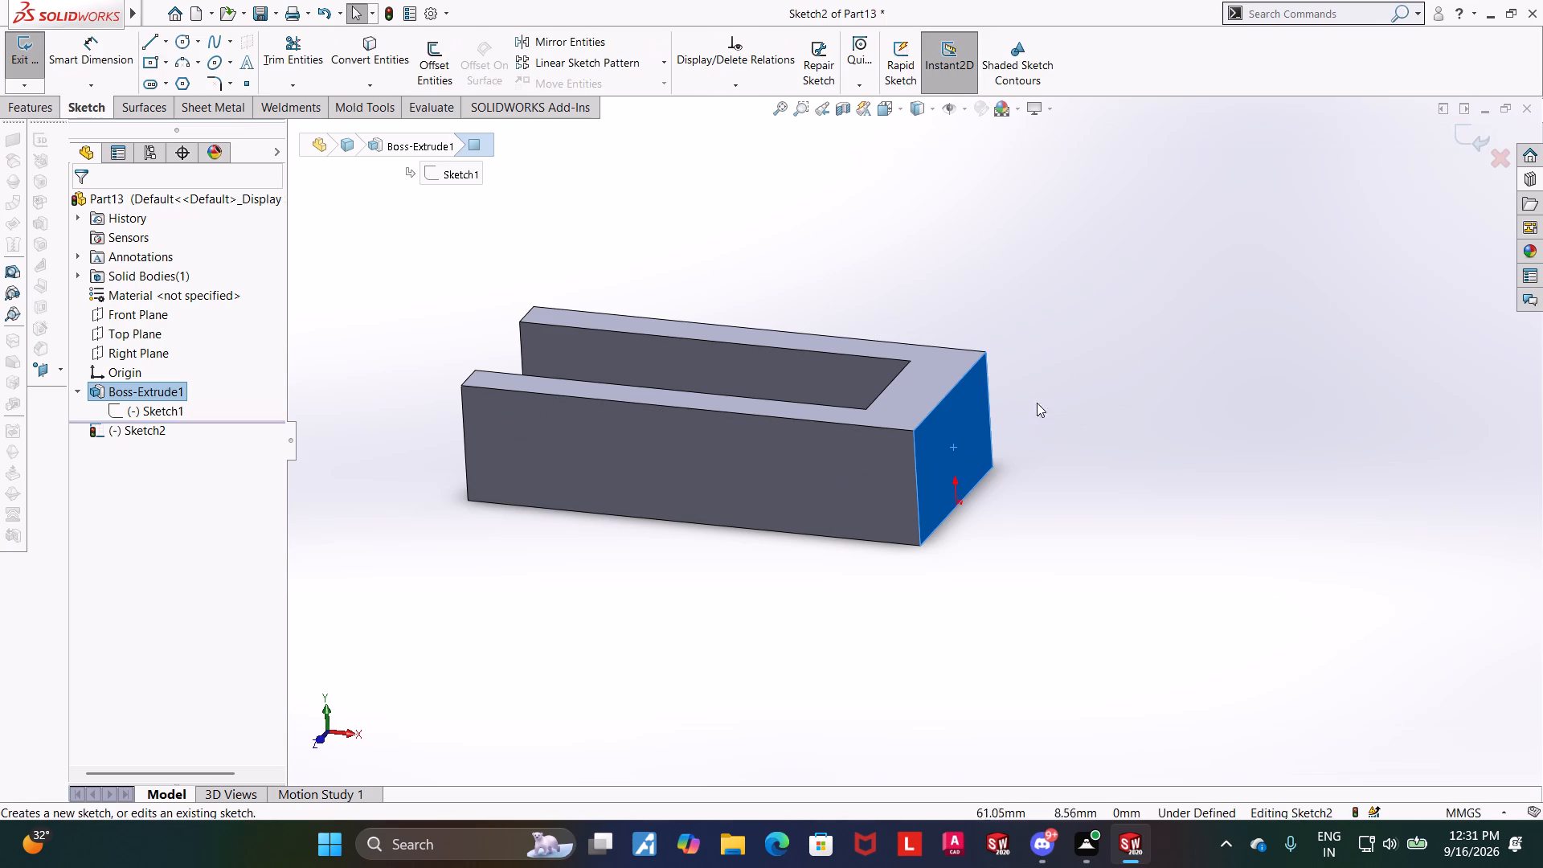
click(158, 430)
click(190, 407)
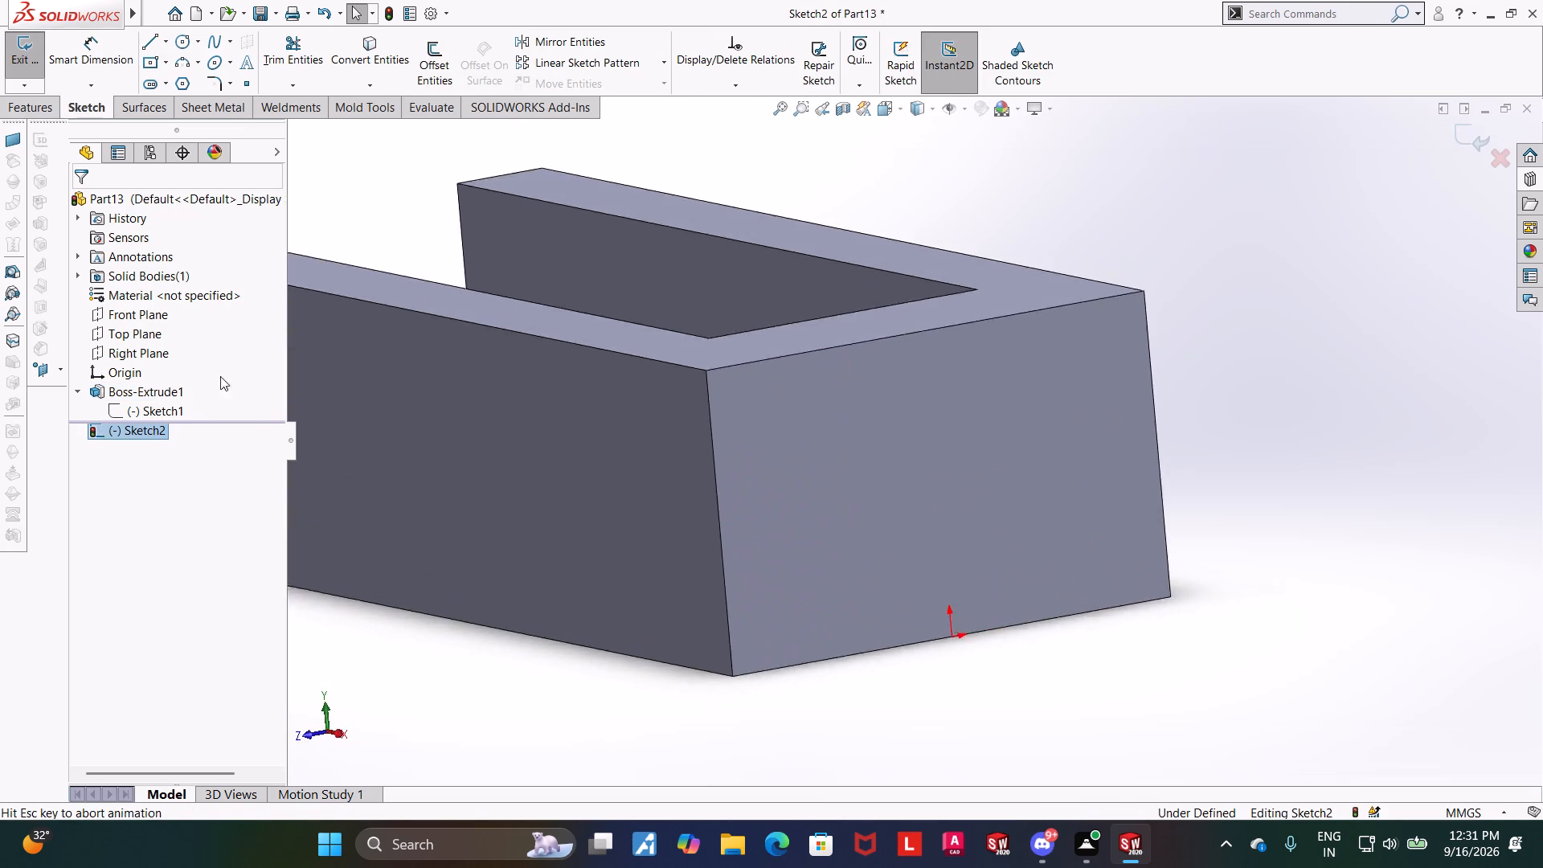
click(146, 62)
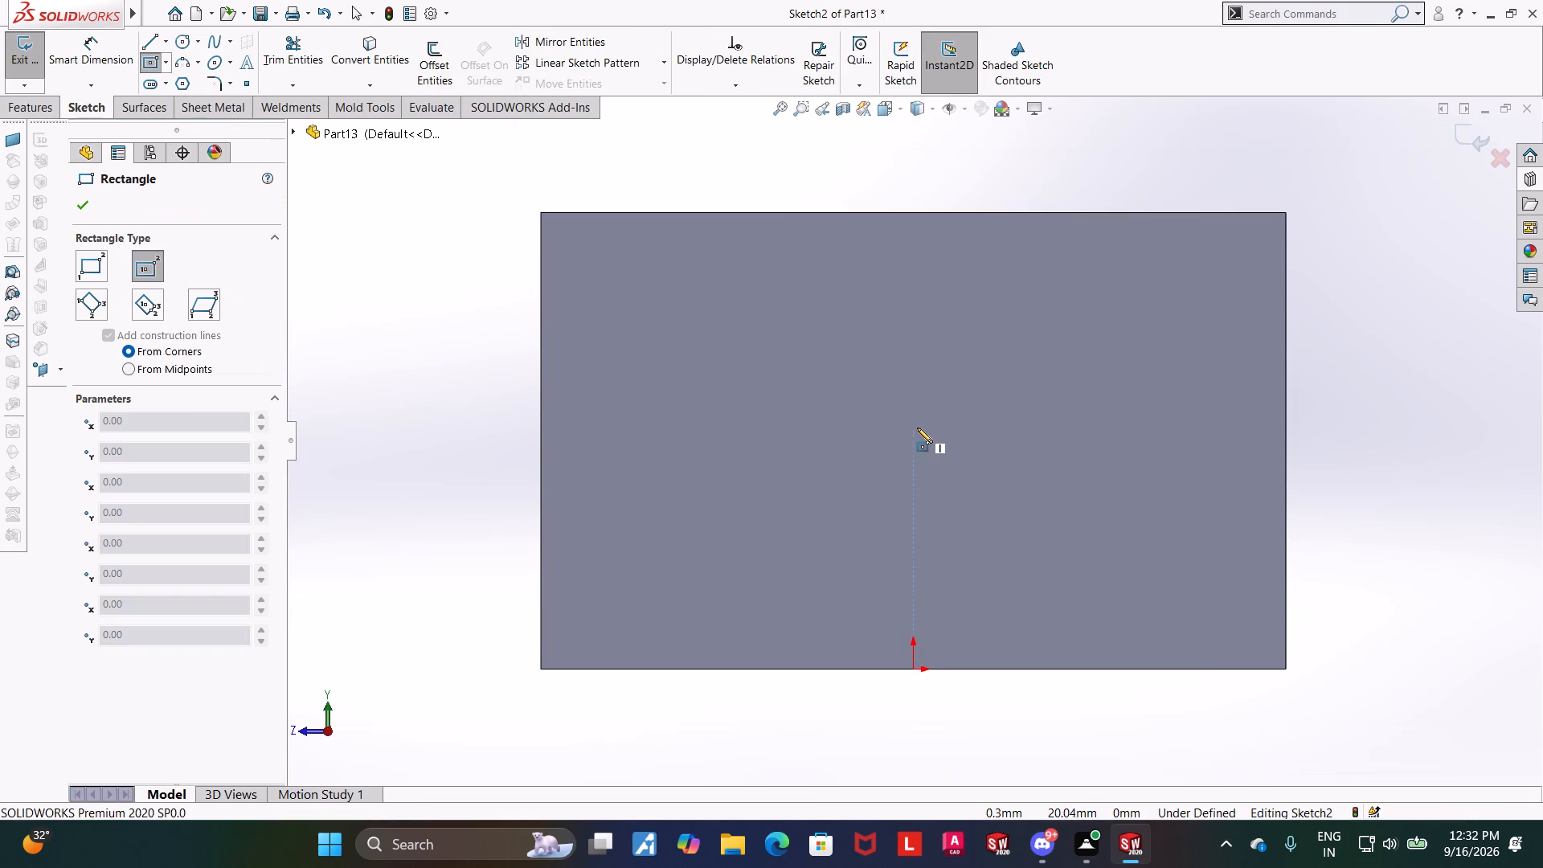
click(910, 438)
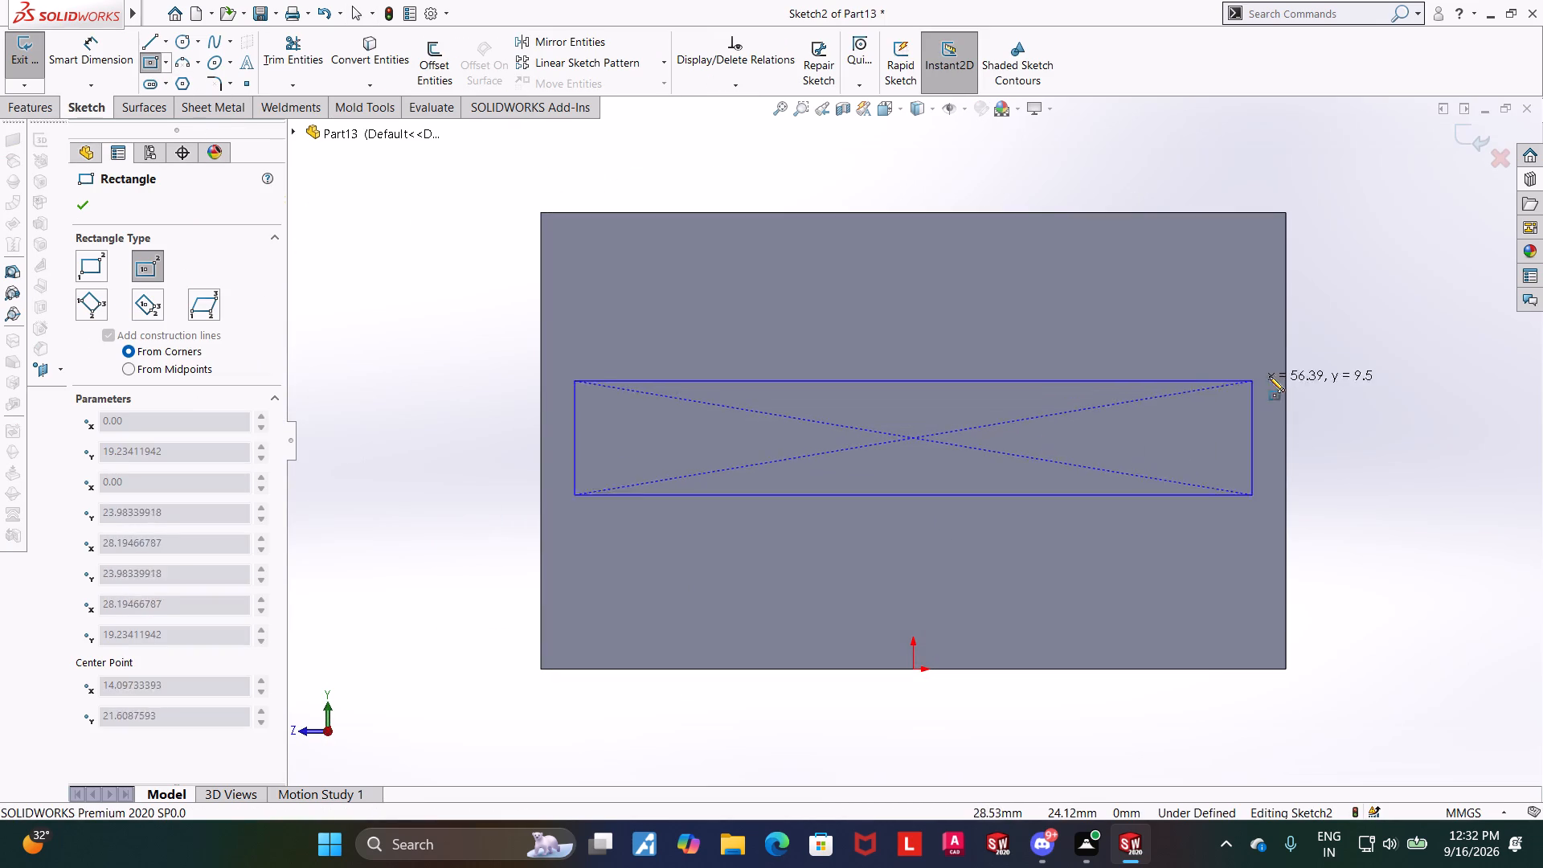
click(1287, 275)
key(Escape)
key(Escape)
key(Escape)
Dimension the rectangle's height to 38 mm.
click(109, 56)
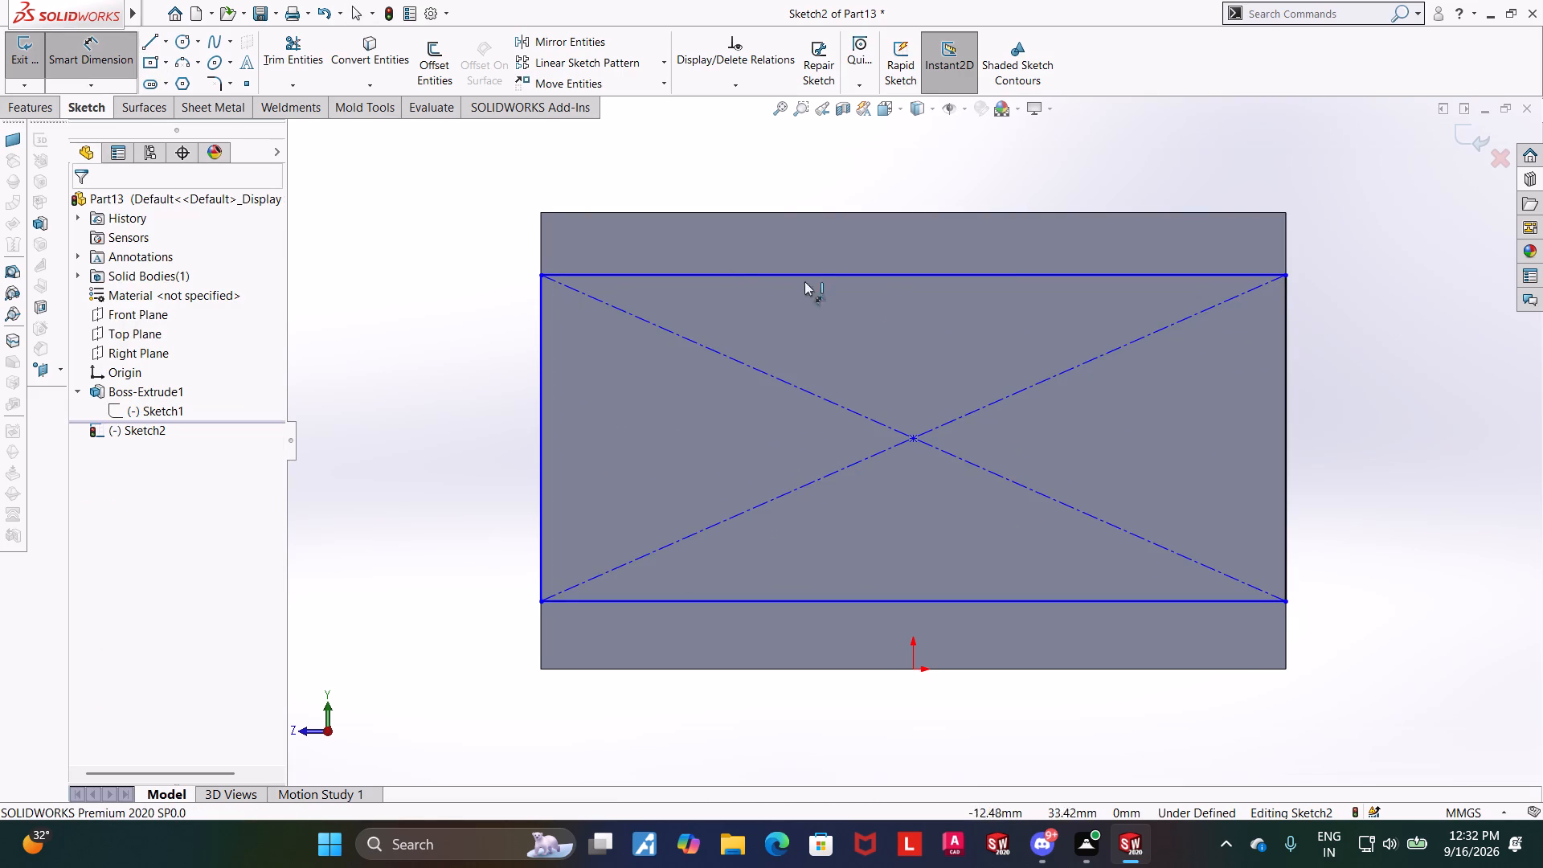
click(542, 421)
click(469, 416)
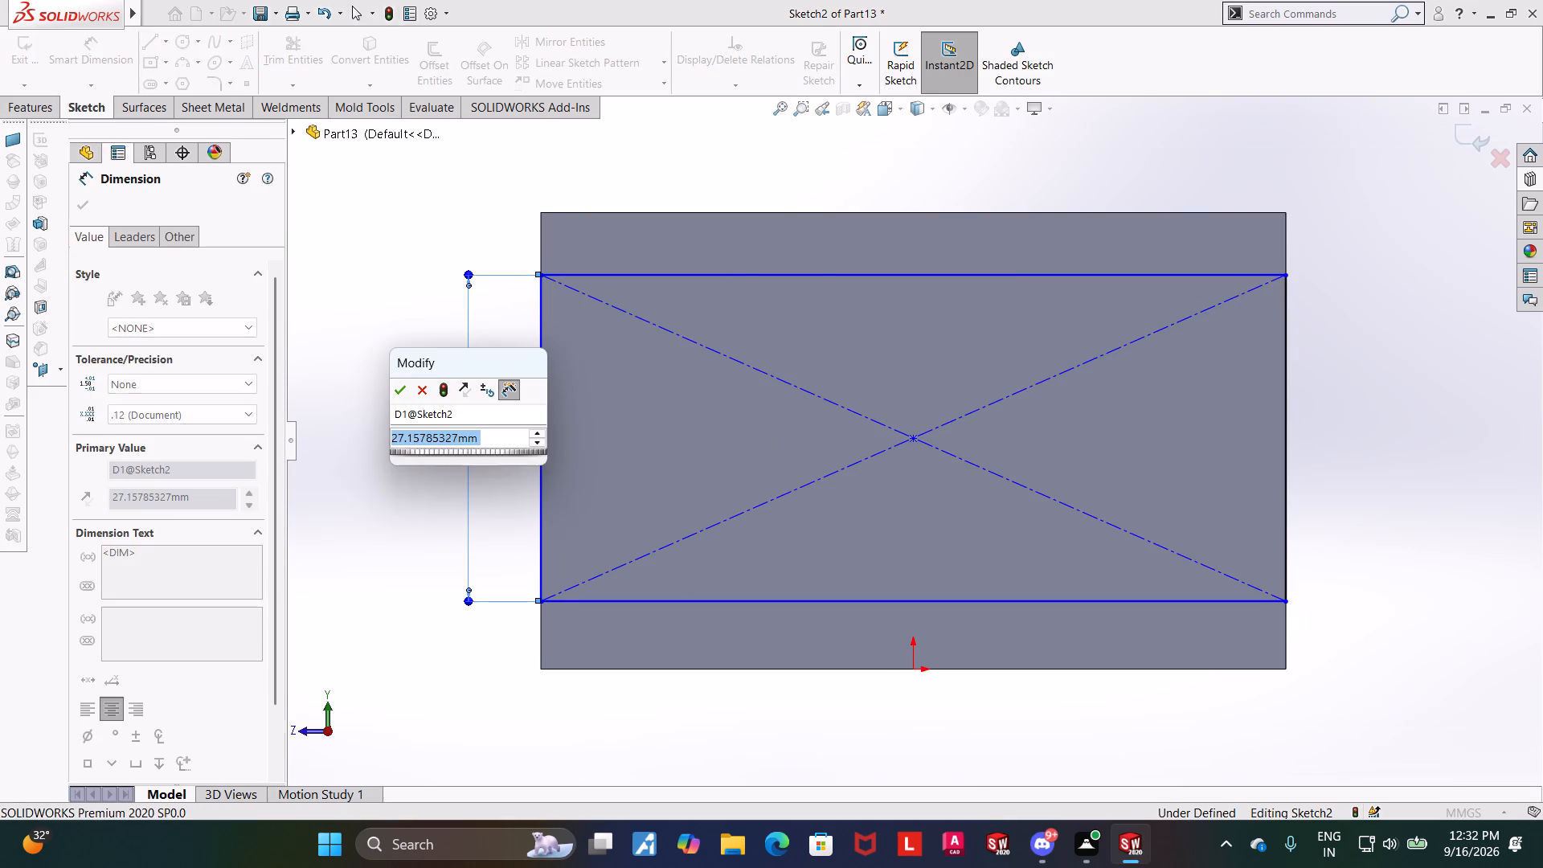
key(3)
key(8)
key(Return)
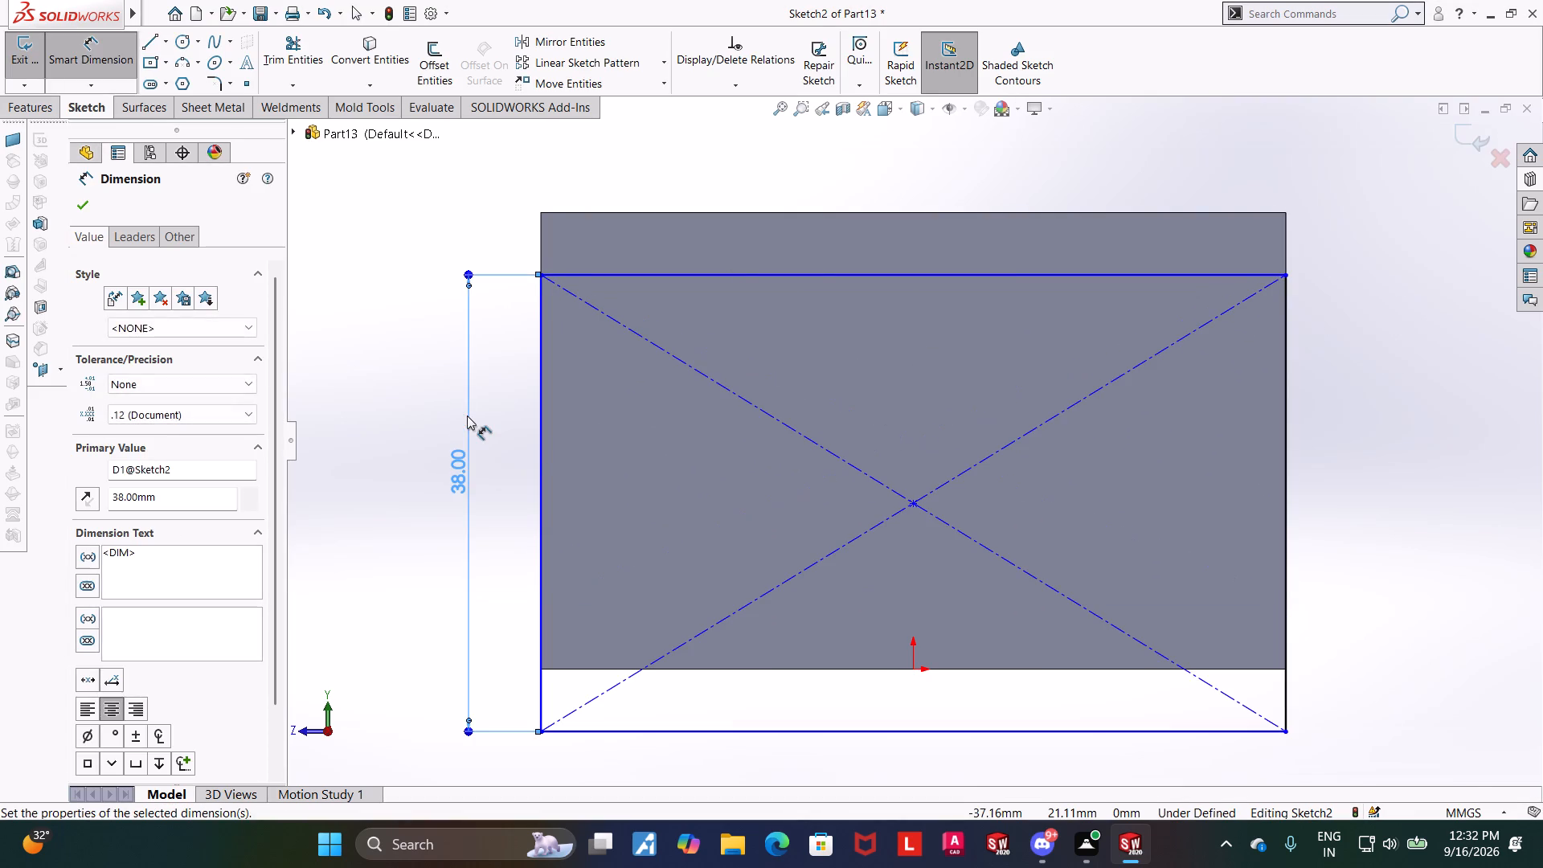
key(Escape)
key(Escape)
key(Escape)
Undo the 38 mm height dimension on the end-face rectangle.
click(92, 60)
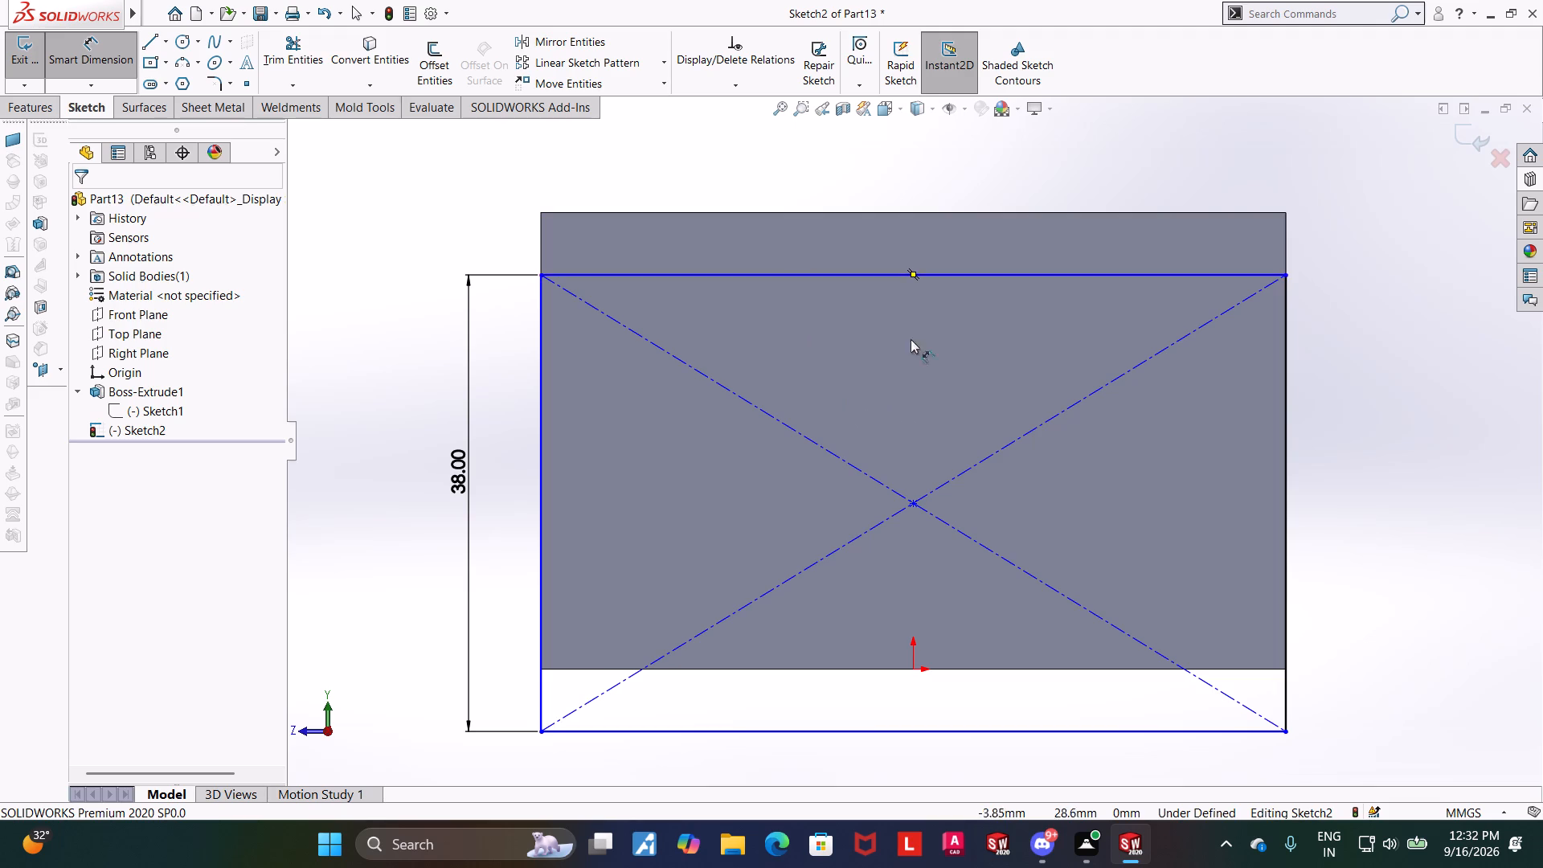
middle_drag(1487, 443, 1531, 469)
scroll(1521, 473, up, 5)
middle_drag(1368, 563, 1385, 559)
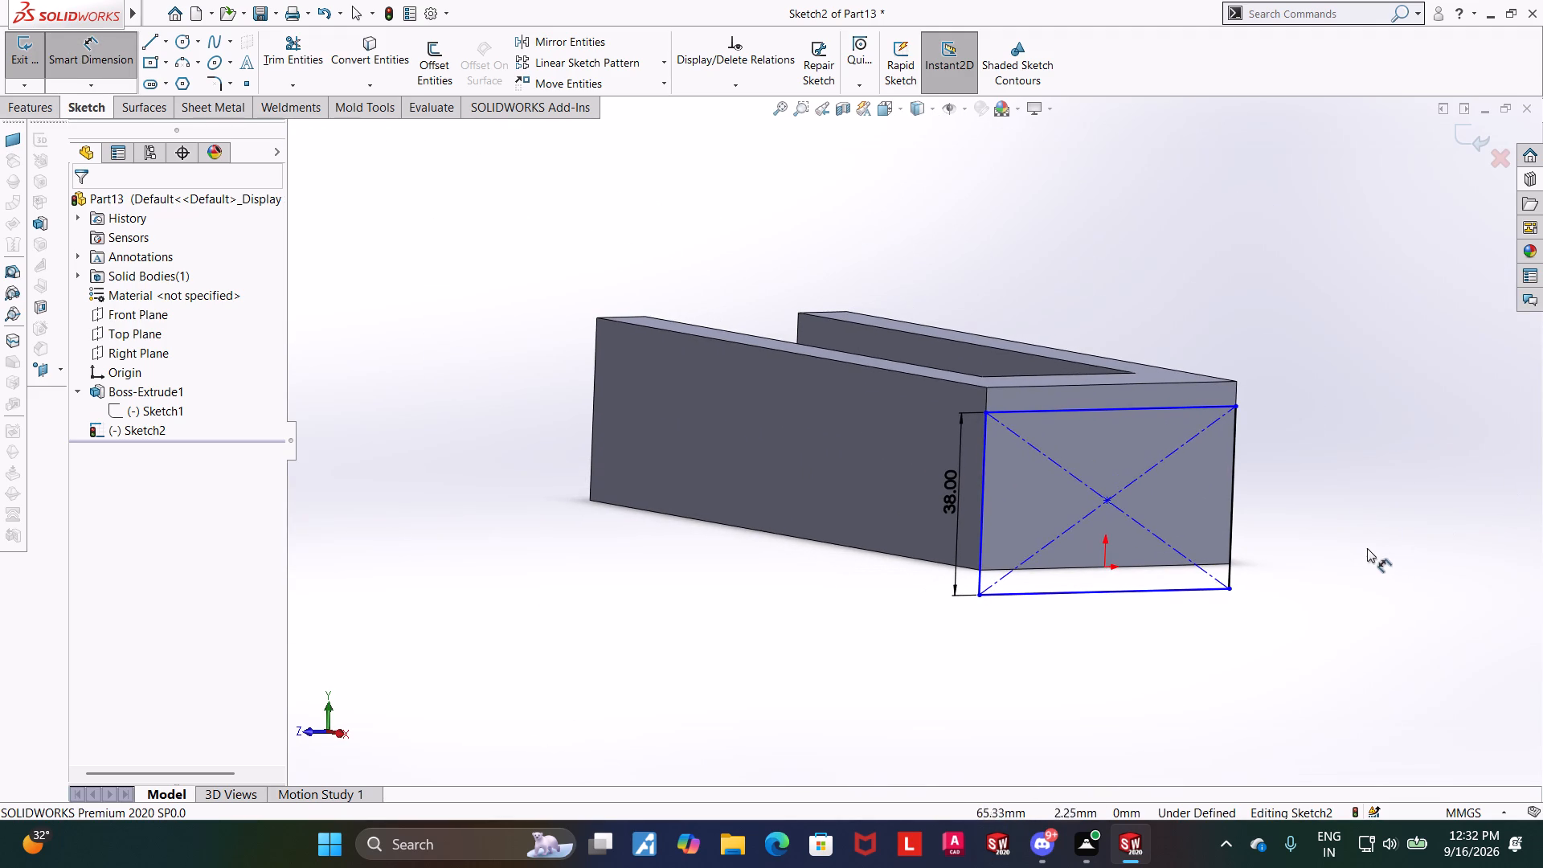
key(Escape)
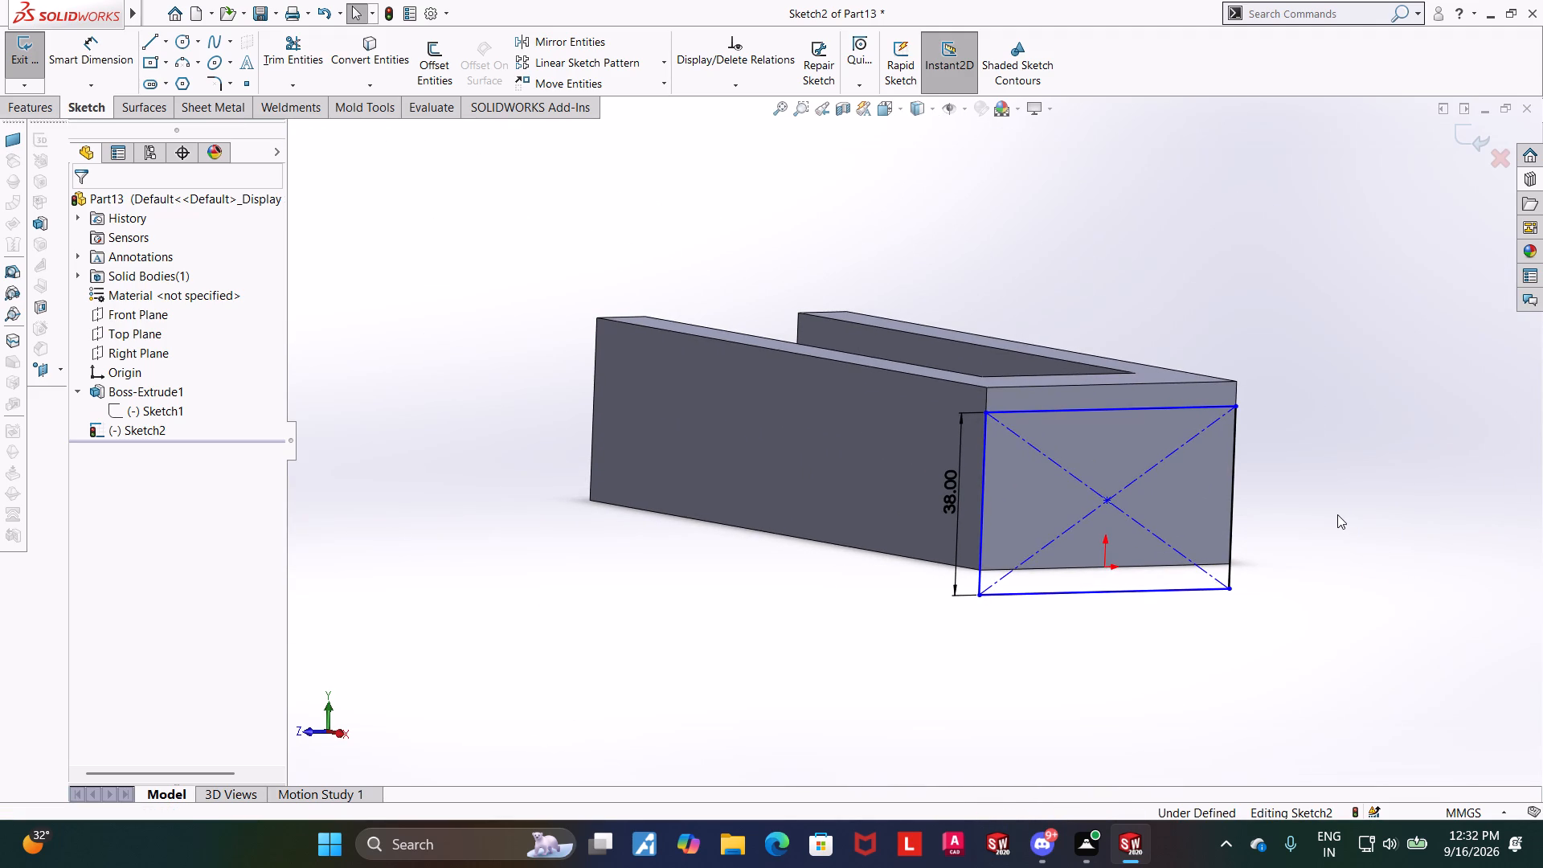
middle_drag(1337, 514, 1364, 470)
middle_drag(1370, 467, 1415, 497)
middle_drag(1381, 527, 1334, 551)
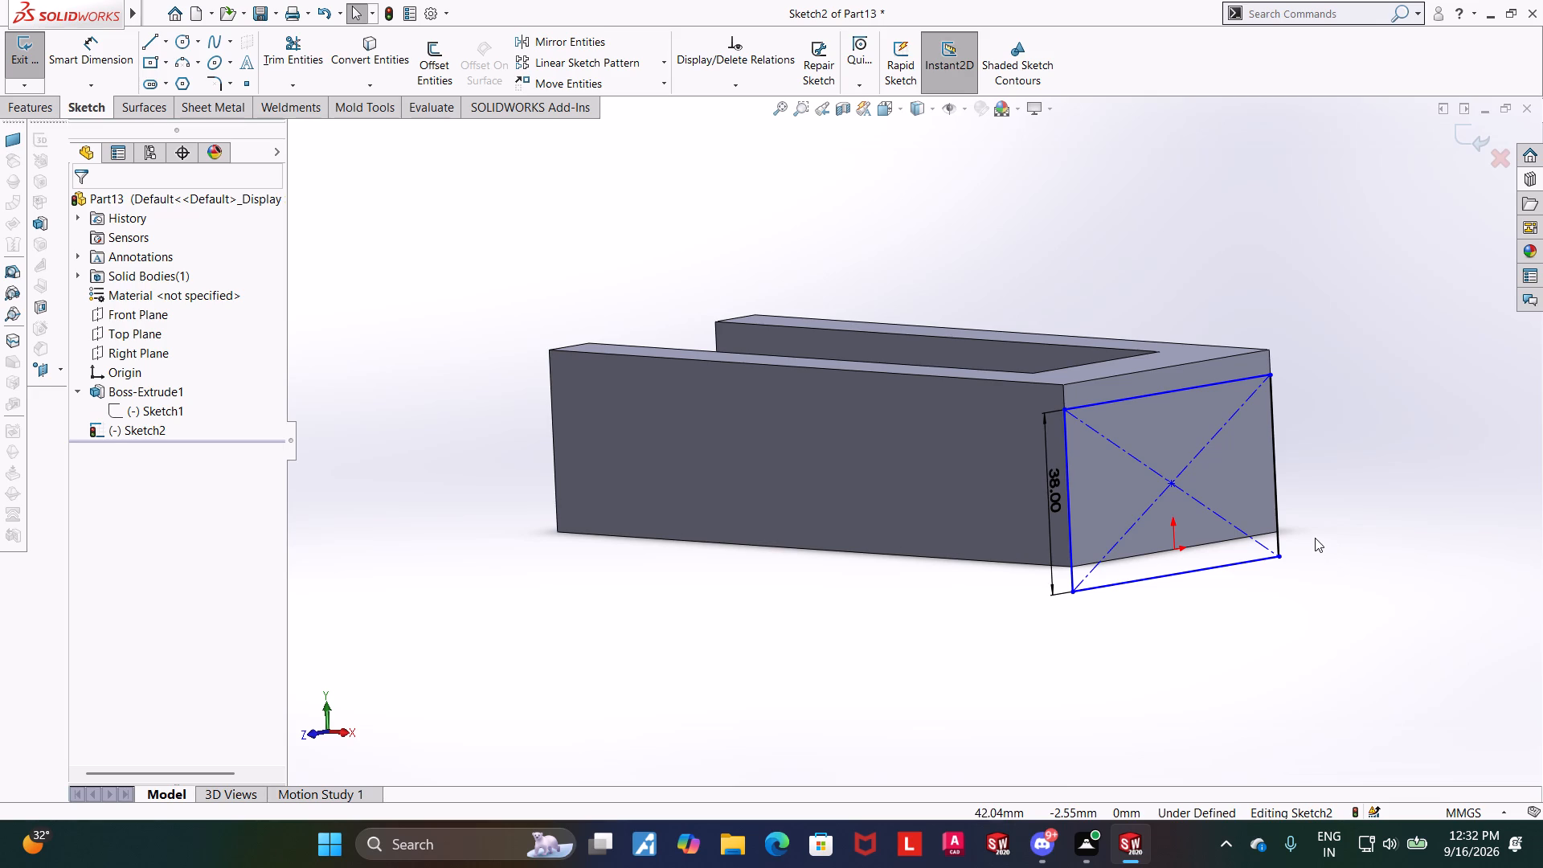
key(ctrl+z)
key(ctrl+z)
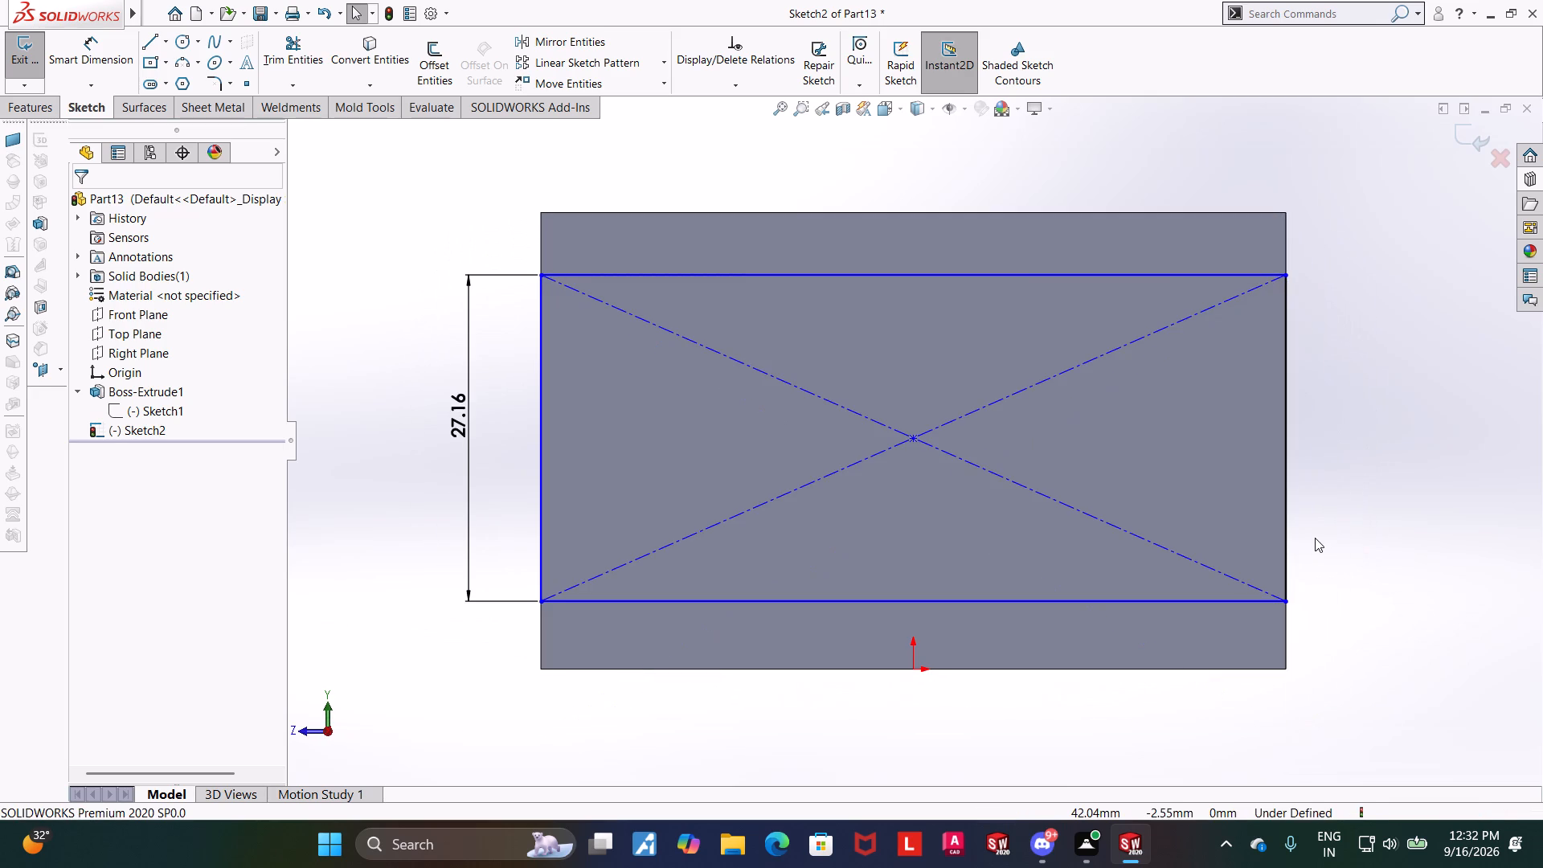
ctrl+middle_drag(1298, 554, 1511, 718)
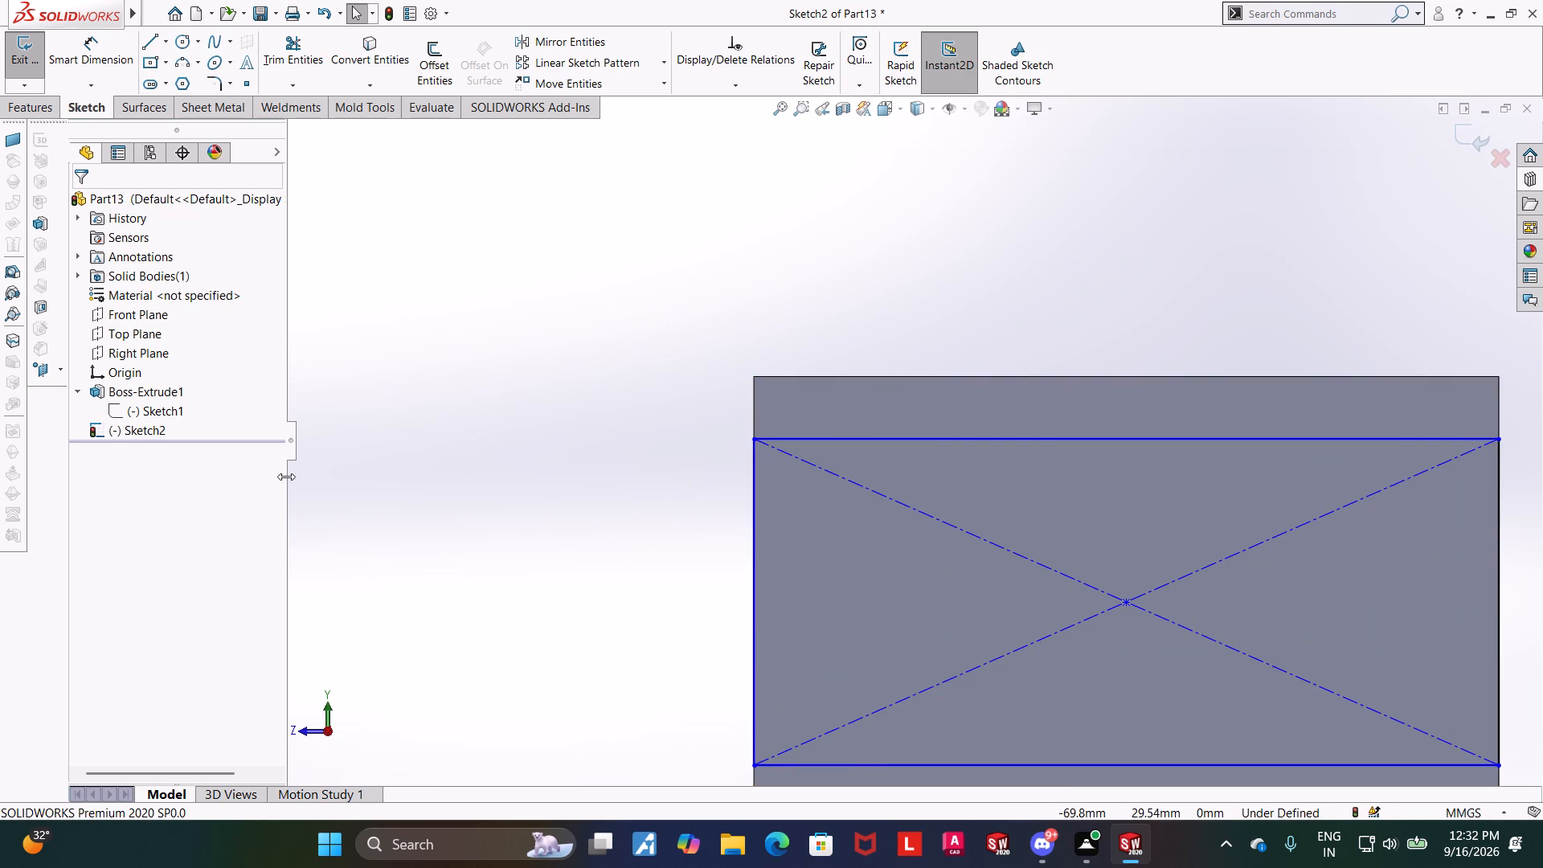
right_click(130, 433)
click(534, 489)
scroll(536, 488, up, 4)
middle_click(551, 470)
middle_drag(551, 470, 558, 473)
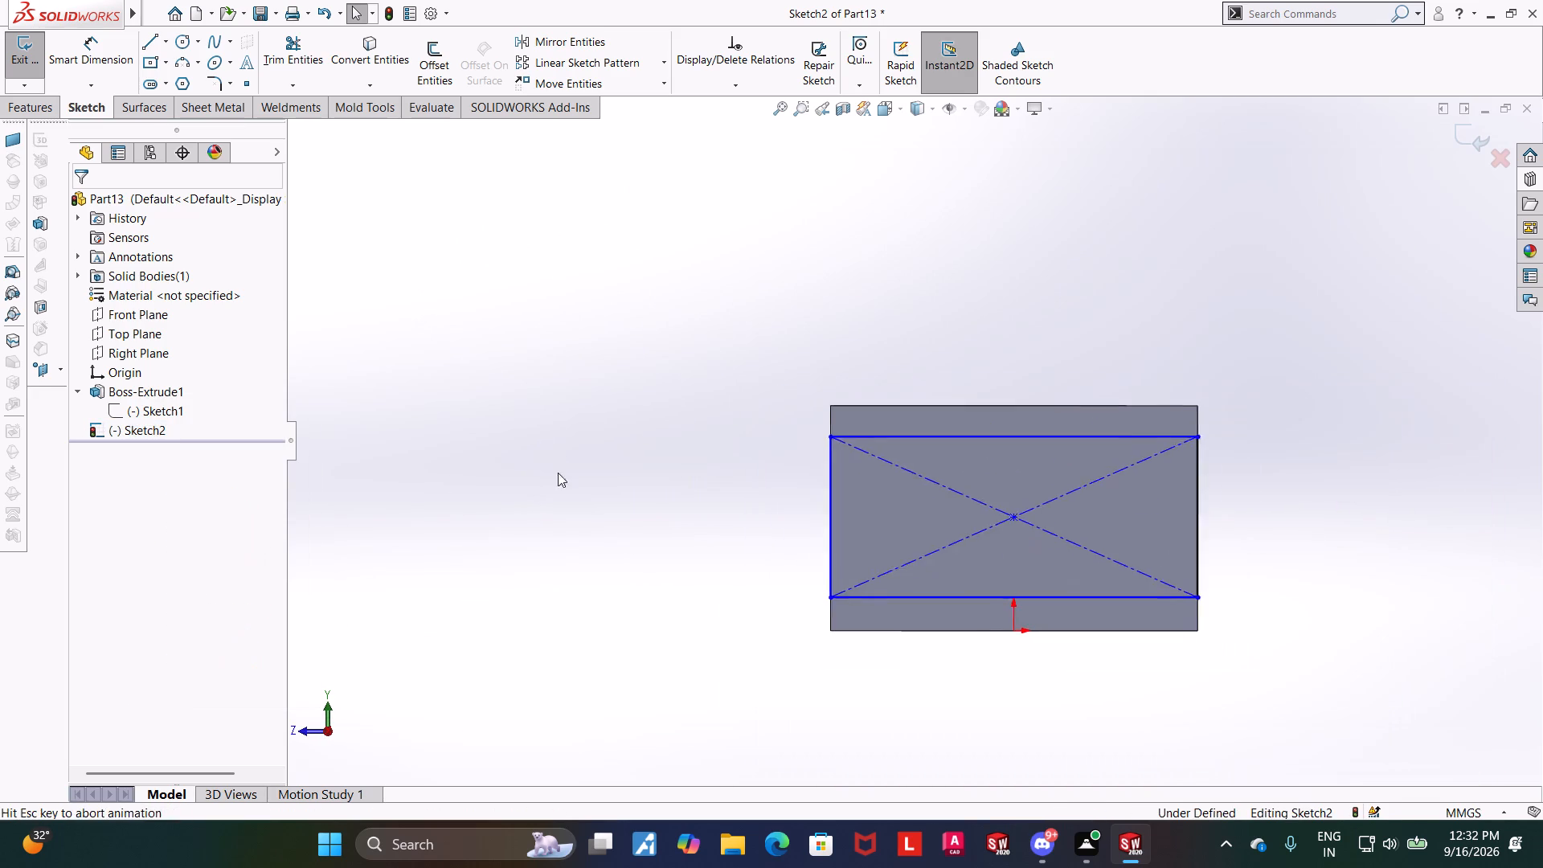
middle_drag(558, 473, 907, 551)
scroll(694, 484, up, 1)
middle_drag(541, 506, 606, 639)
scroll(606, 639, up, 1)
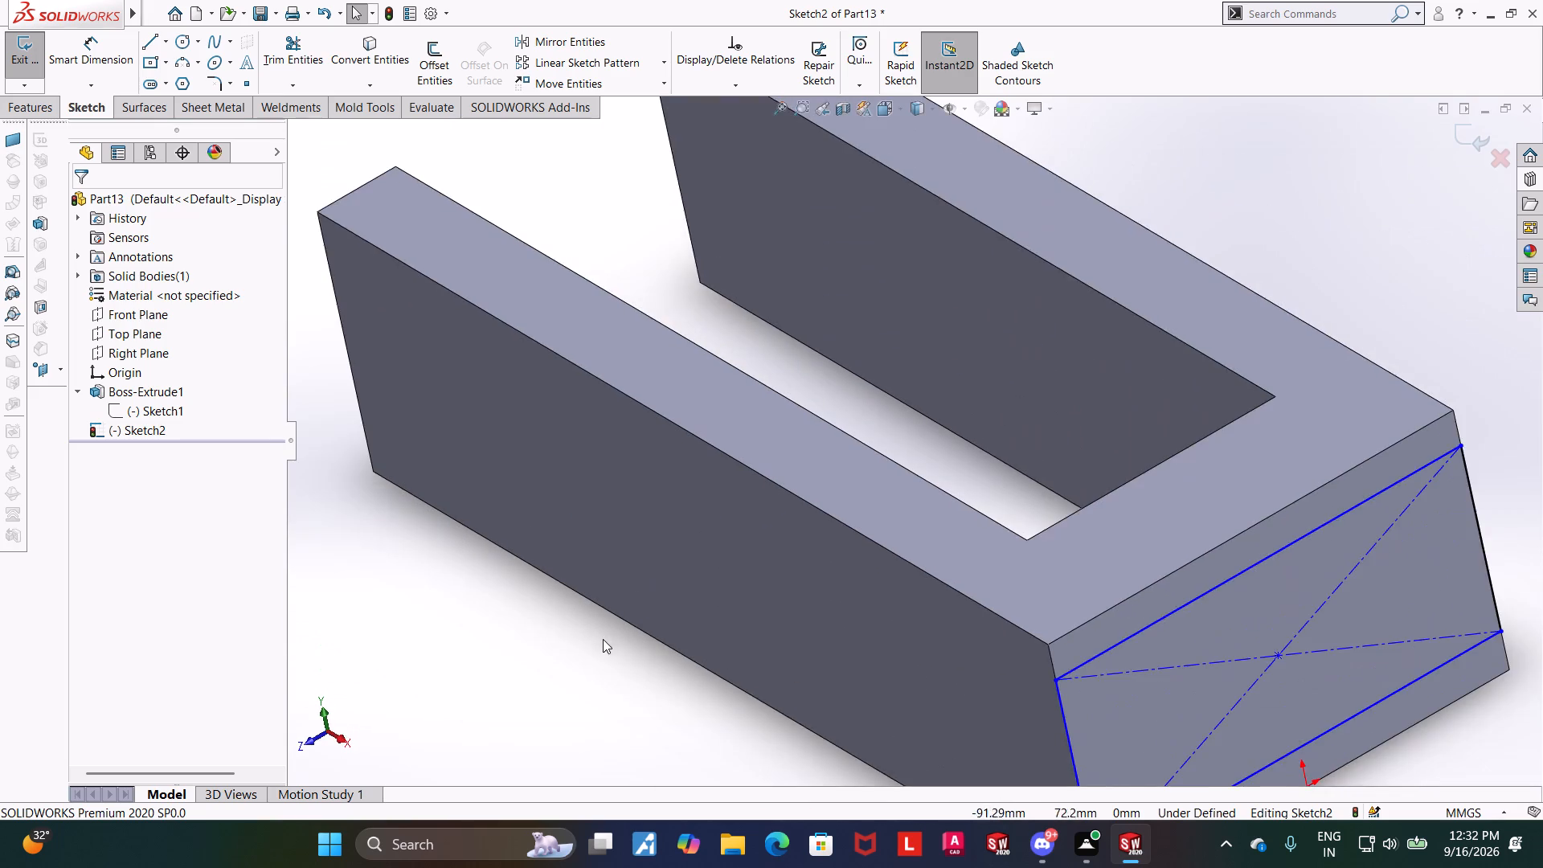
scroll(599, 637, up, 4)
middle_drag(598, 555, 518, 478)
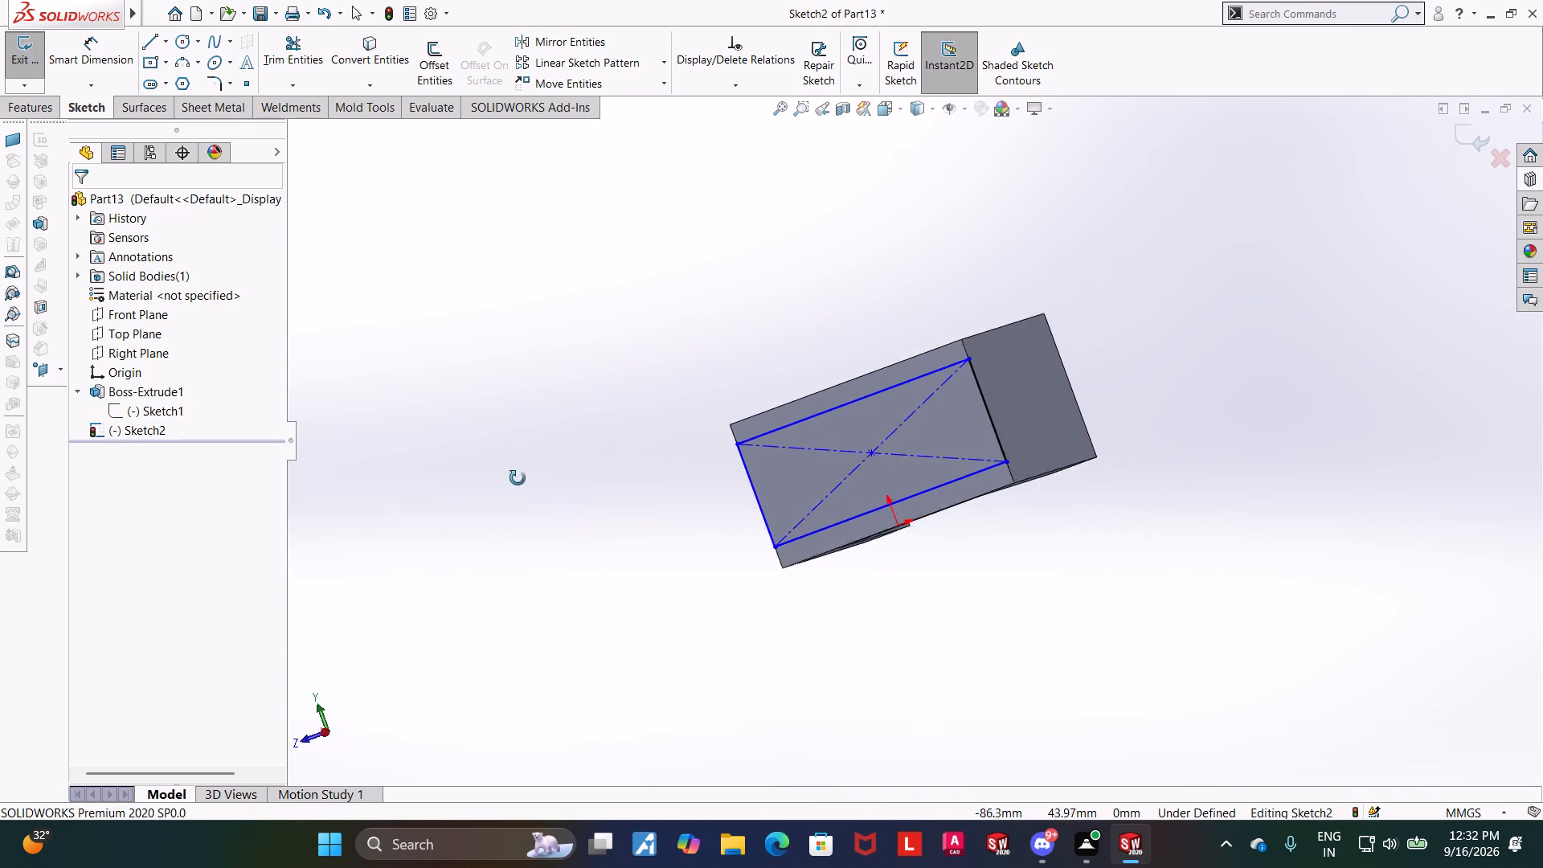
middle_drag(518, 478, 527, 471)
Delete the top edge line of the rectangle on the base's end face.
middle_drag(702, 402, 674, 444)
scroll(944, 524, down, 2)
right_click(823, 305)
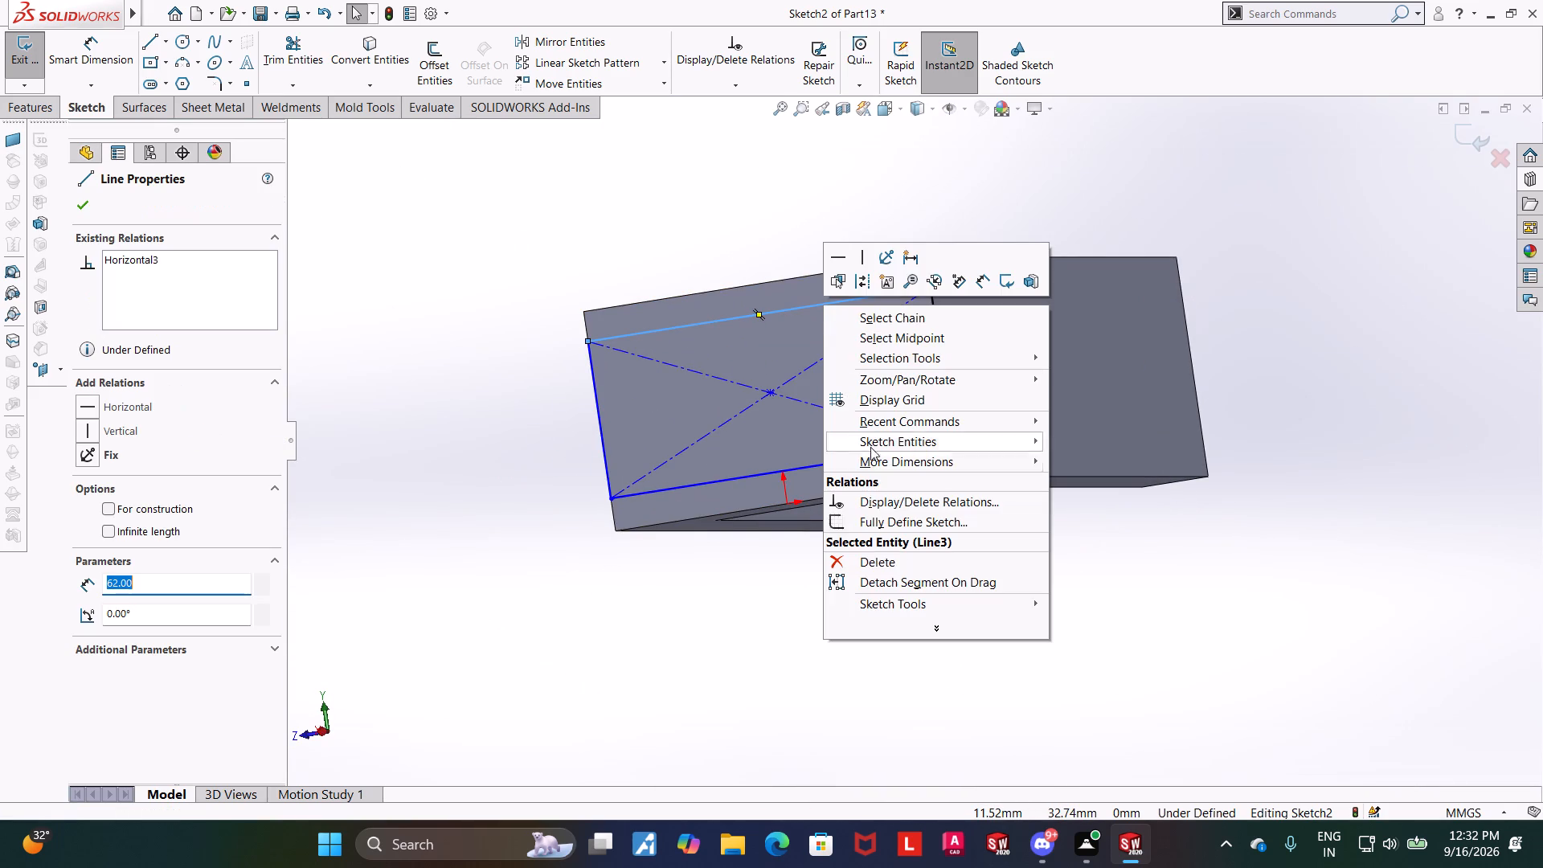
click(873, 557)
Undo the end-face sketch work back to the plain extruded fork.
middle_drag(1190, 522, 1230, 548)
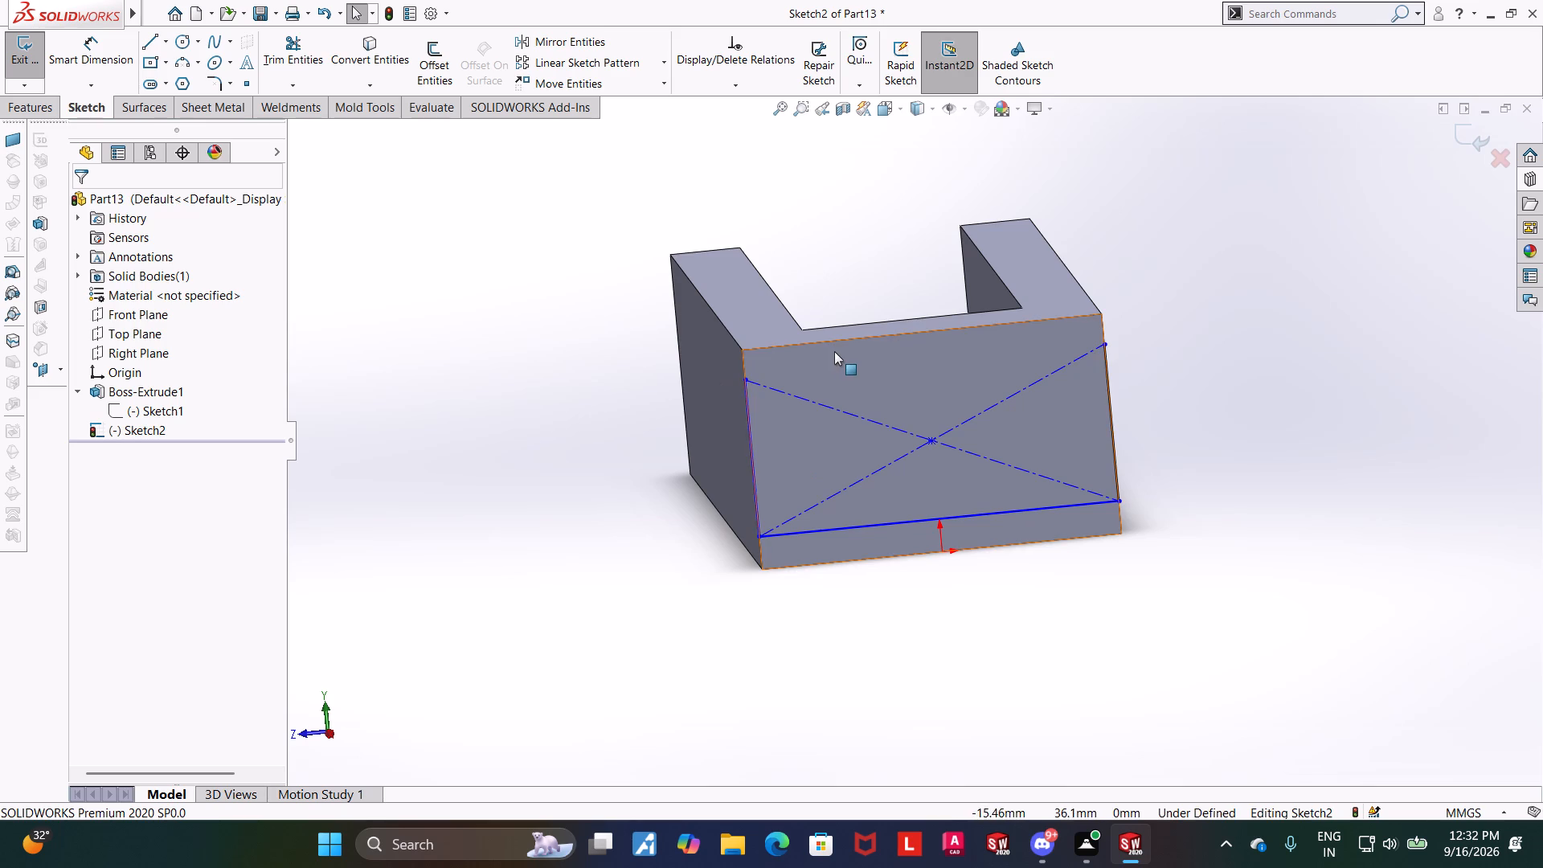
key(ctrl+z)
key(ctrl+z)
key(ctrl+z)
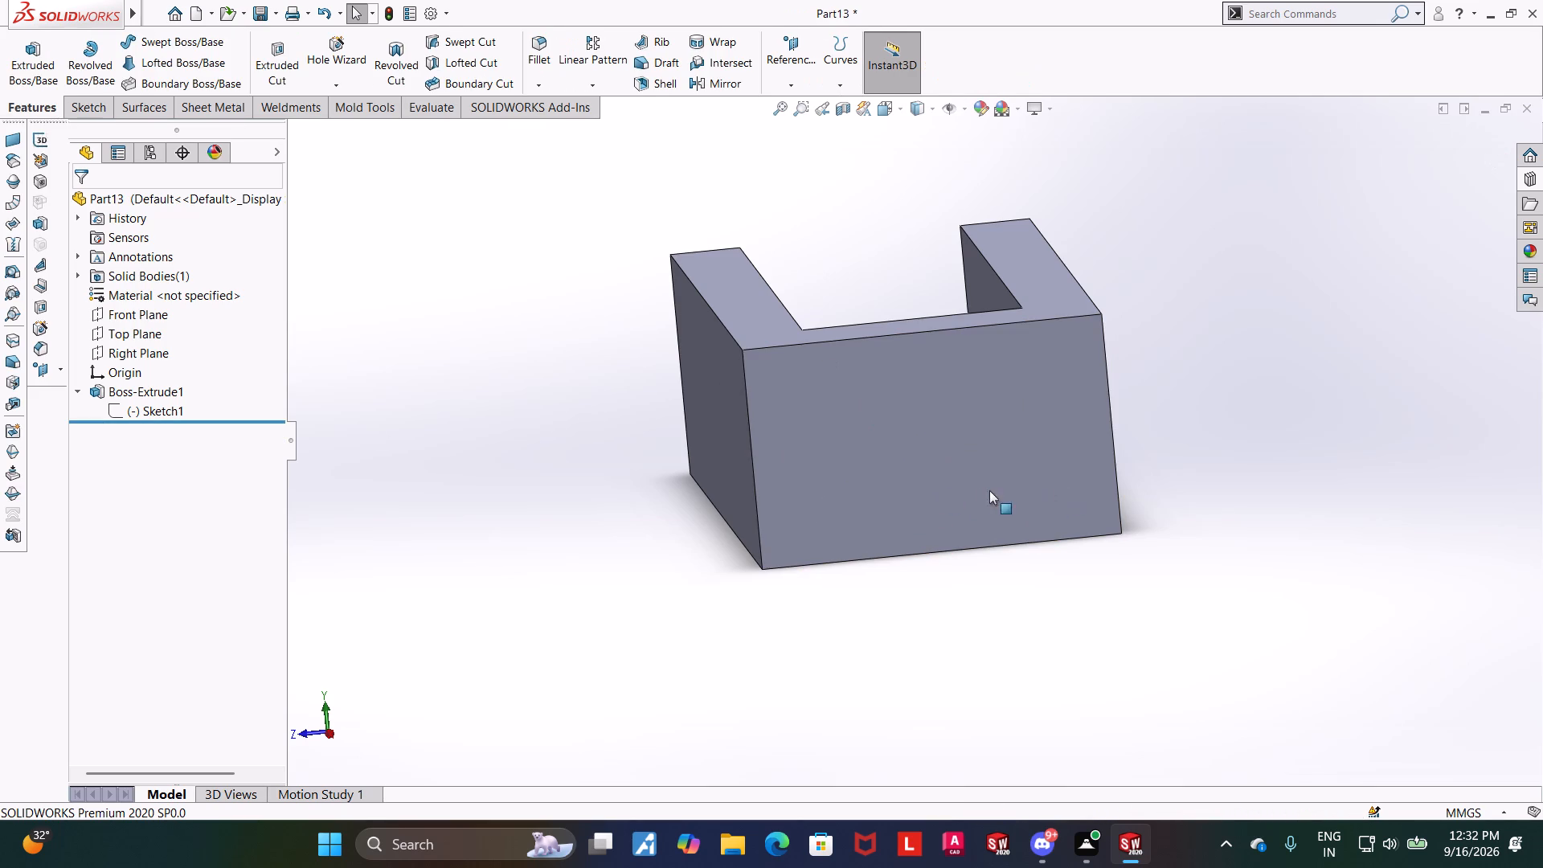
Sketch a centre rectangle about 20 by 39 mm on the base's end face, centred above the origin and reaching the face's upper edge.
click(146, 411)
click(475, 563)
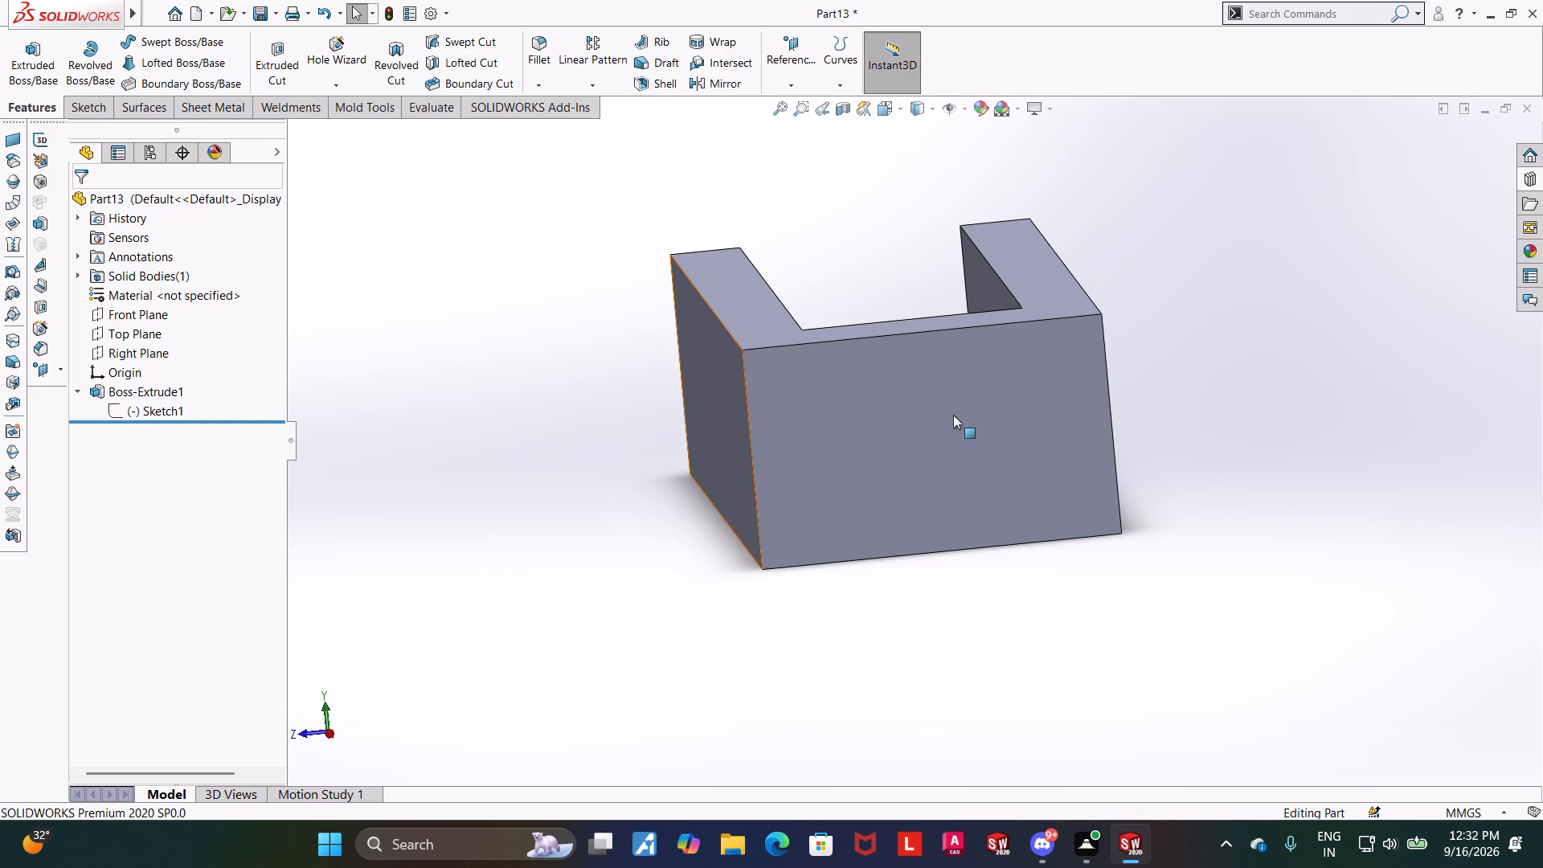
click(961, 432)
click(1030, 388)
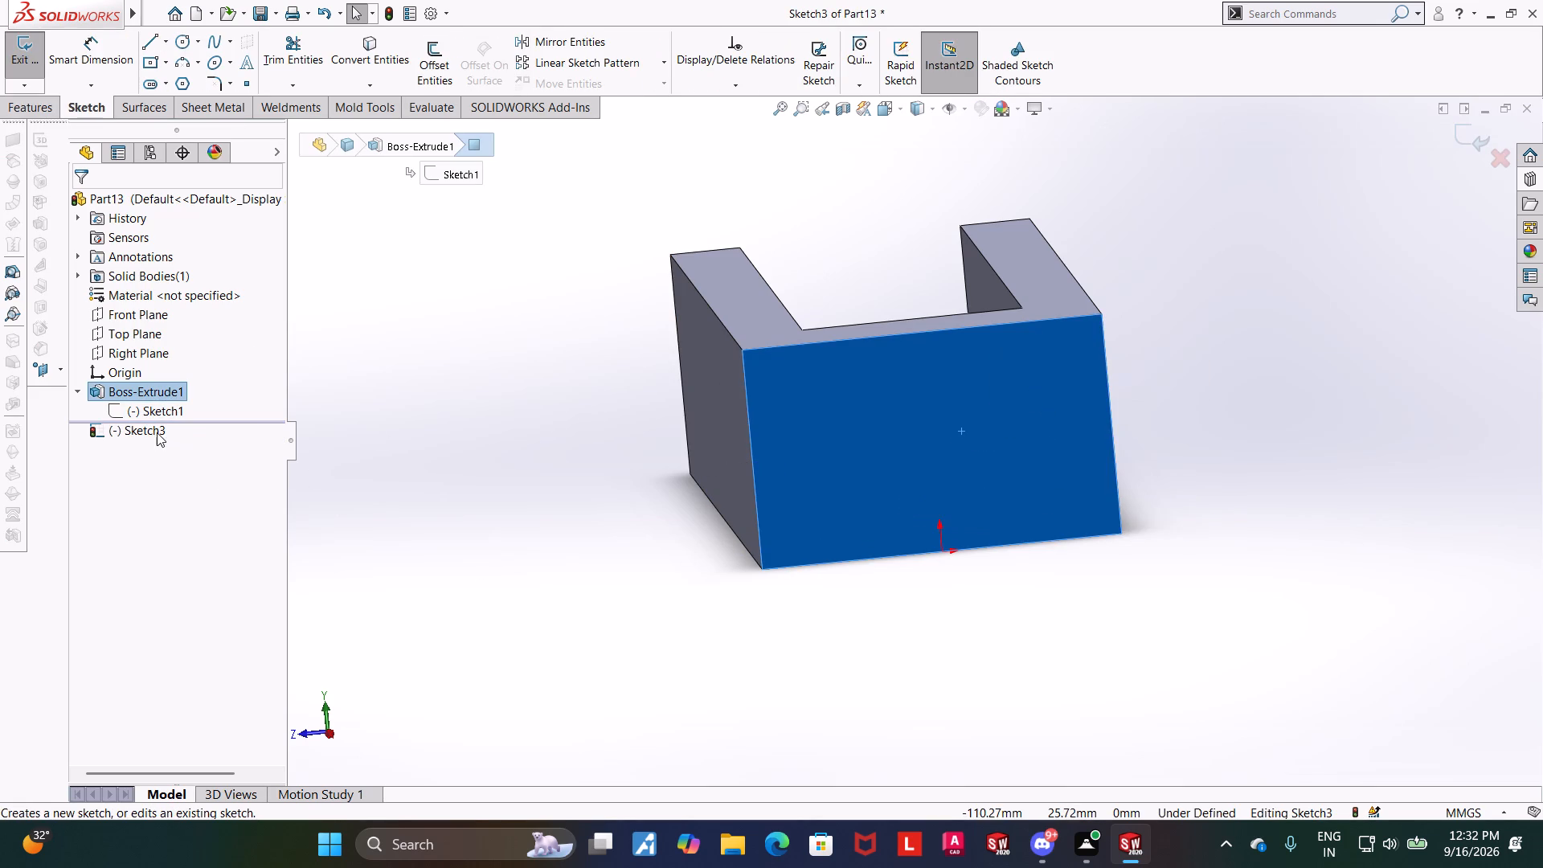
click(153, 431)
click(186, 415)
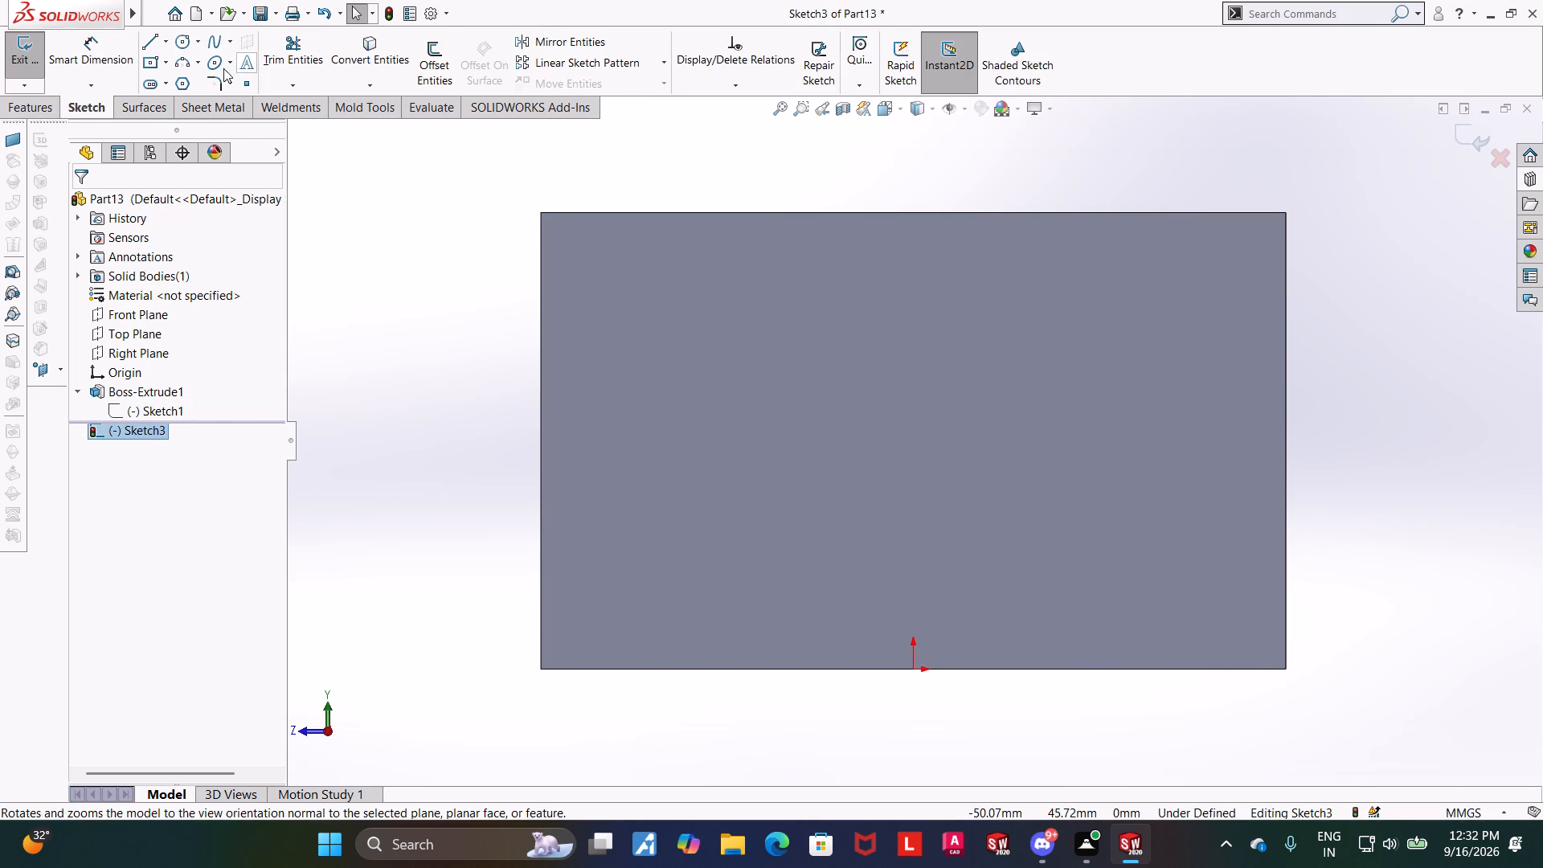
click(159, 58)
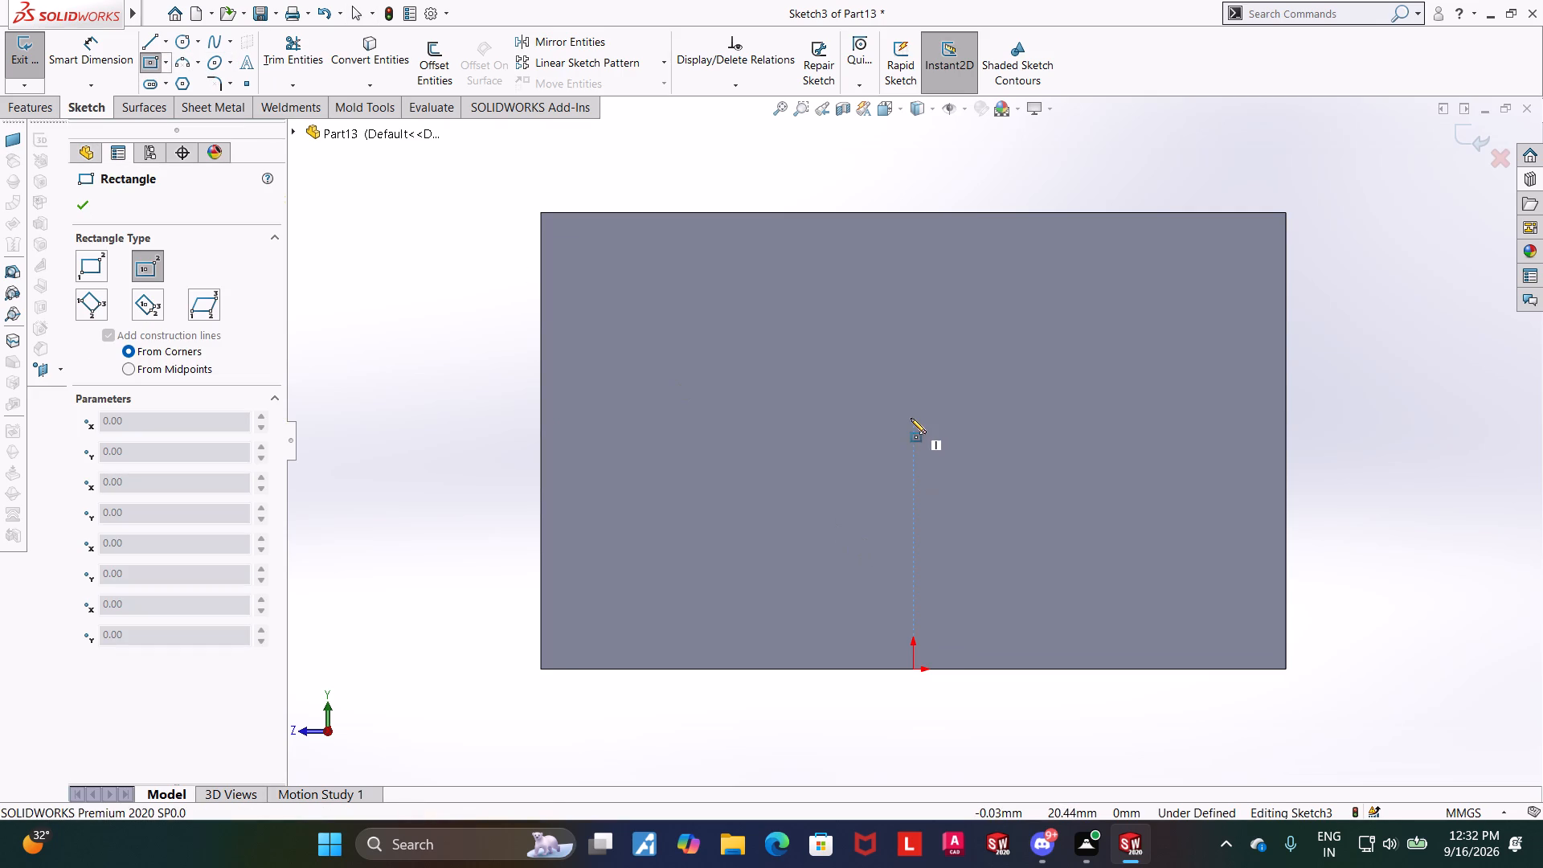
click(912, 446)
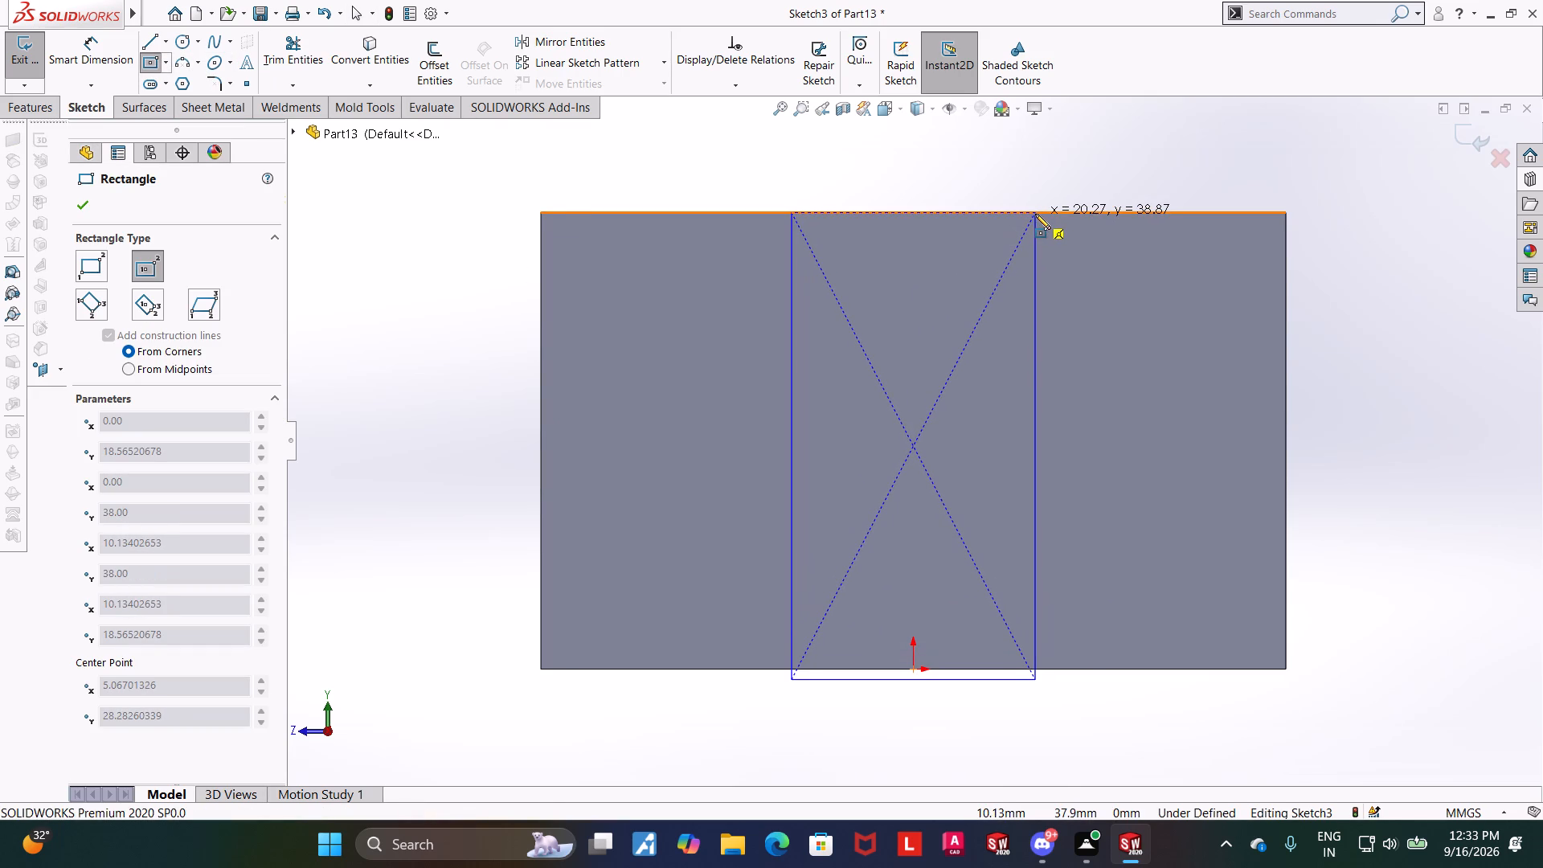
click(1035, 214)
key(Escape)
key(Escape)
key(Escape)
Dimension the rectangle's top line to 38 mm wide.
click(104, 41)
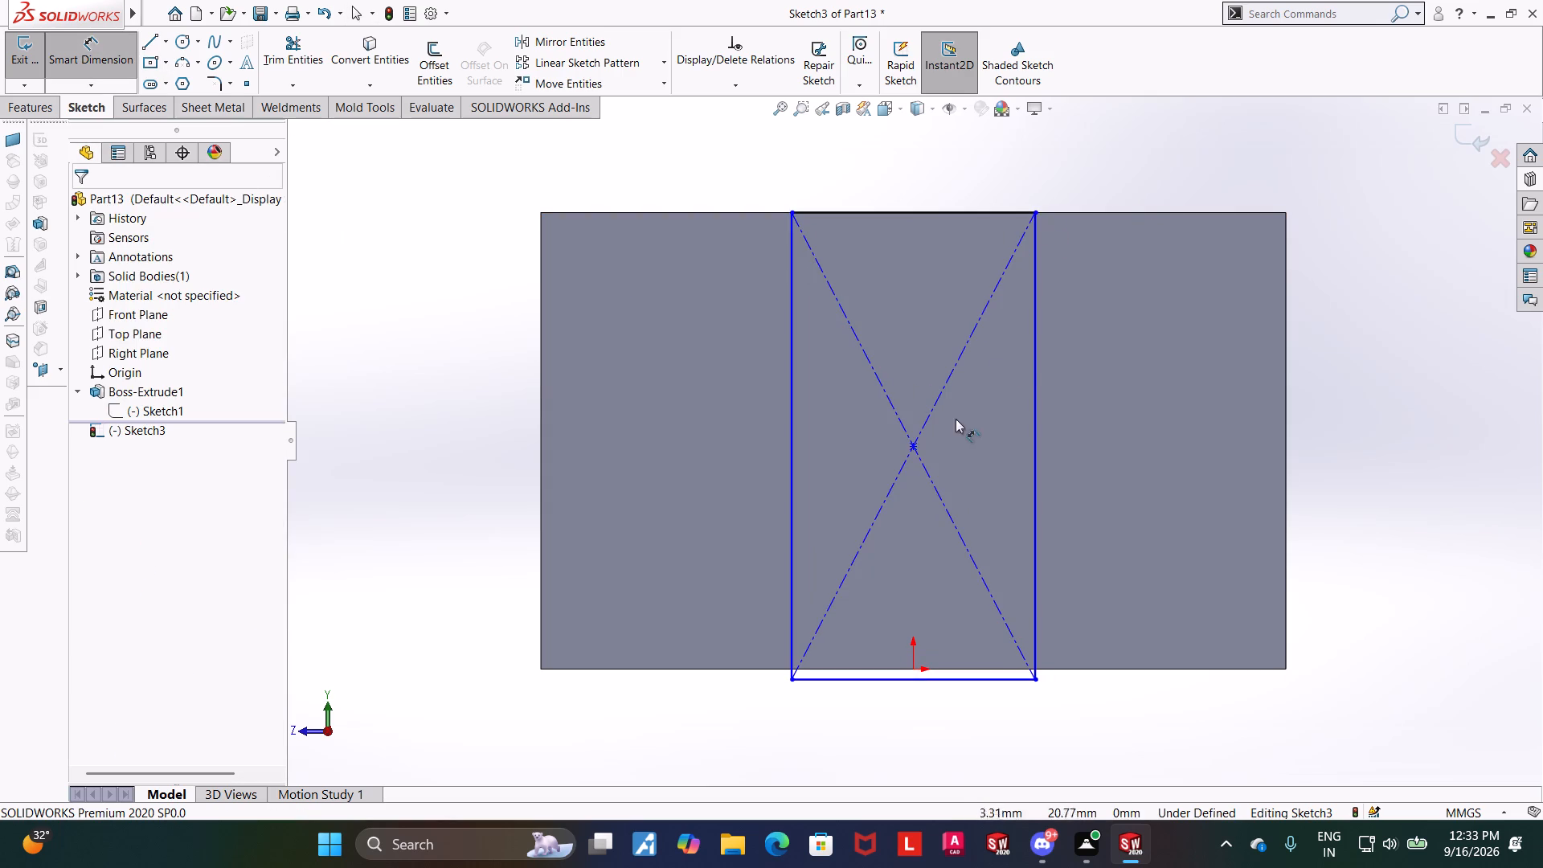
click(949, 215)
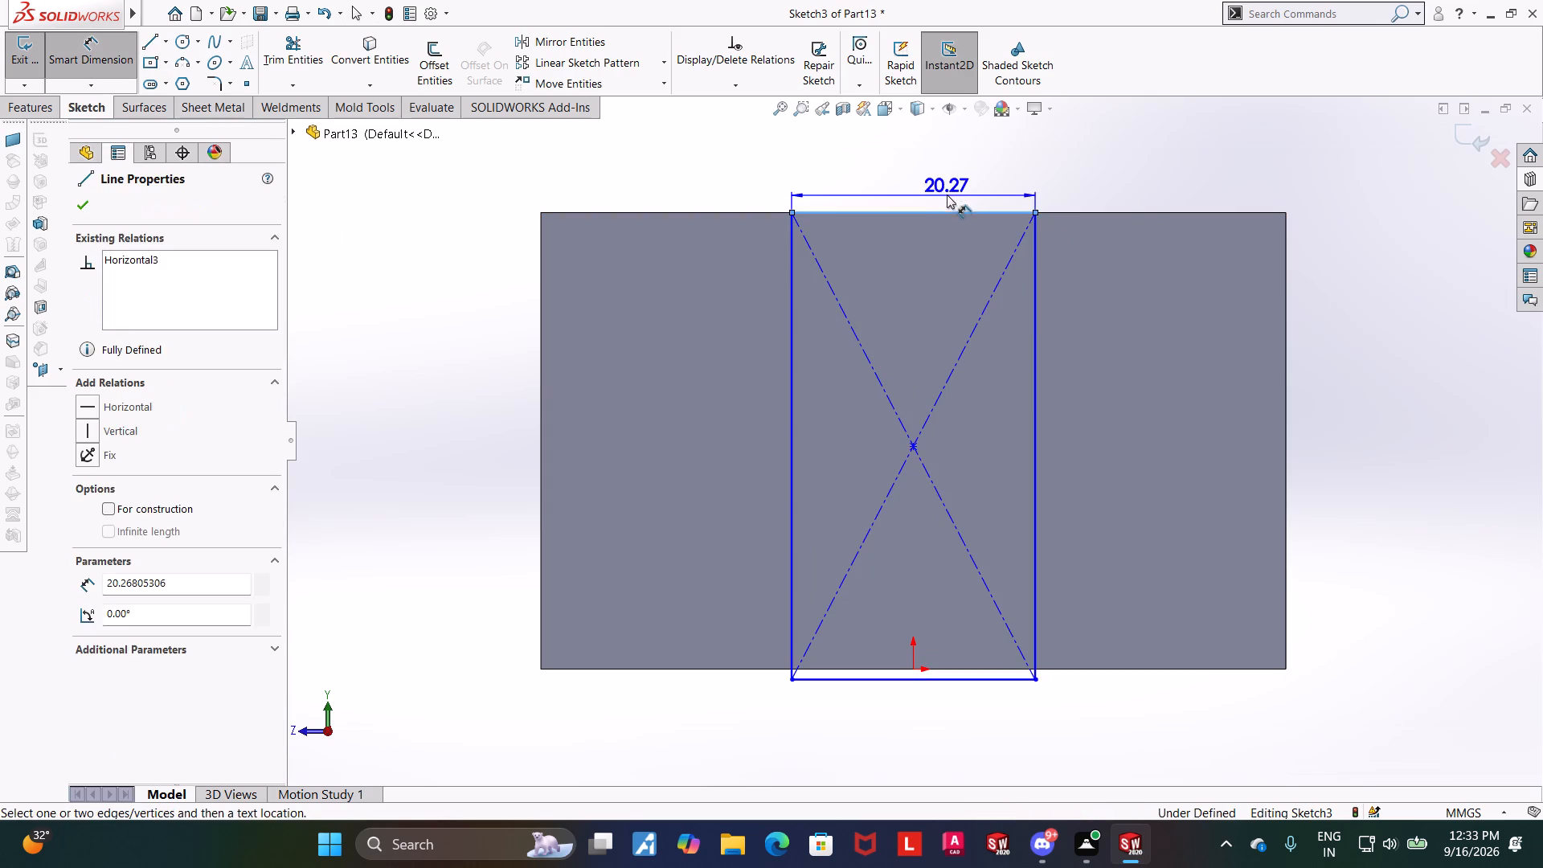
click(947, 192)
text(38)
key(Return)
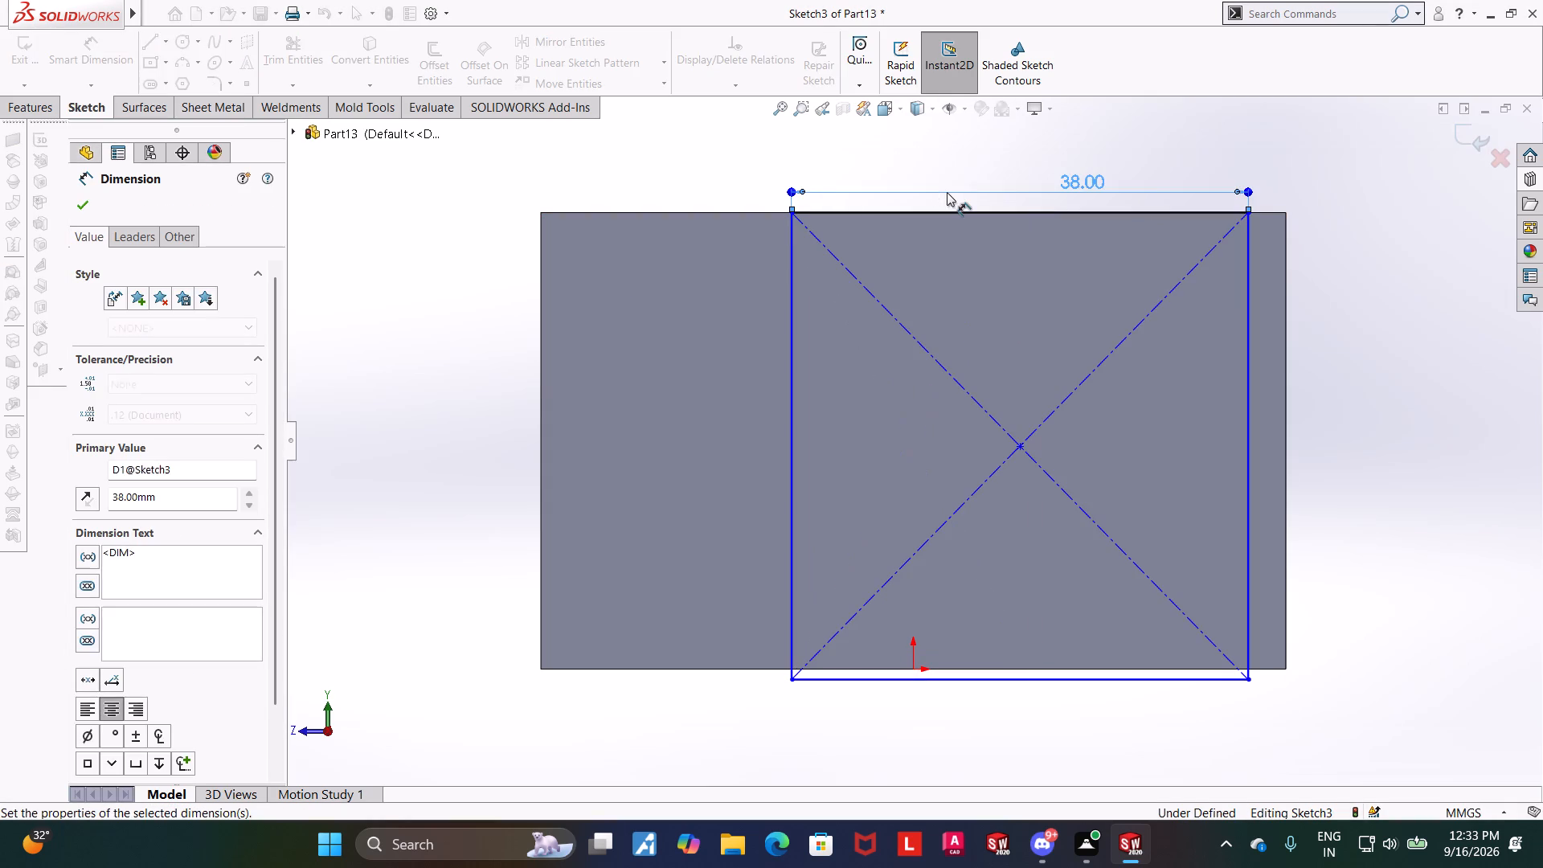
key(Escape)
key(Escape)
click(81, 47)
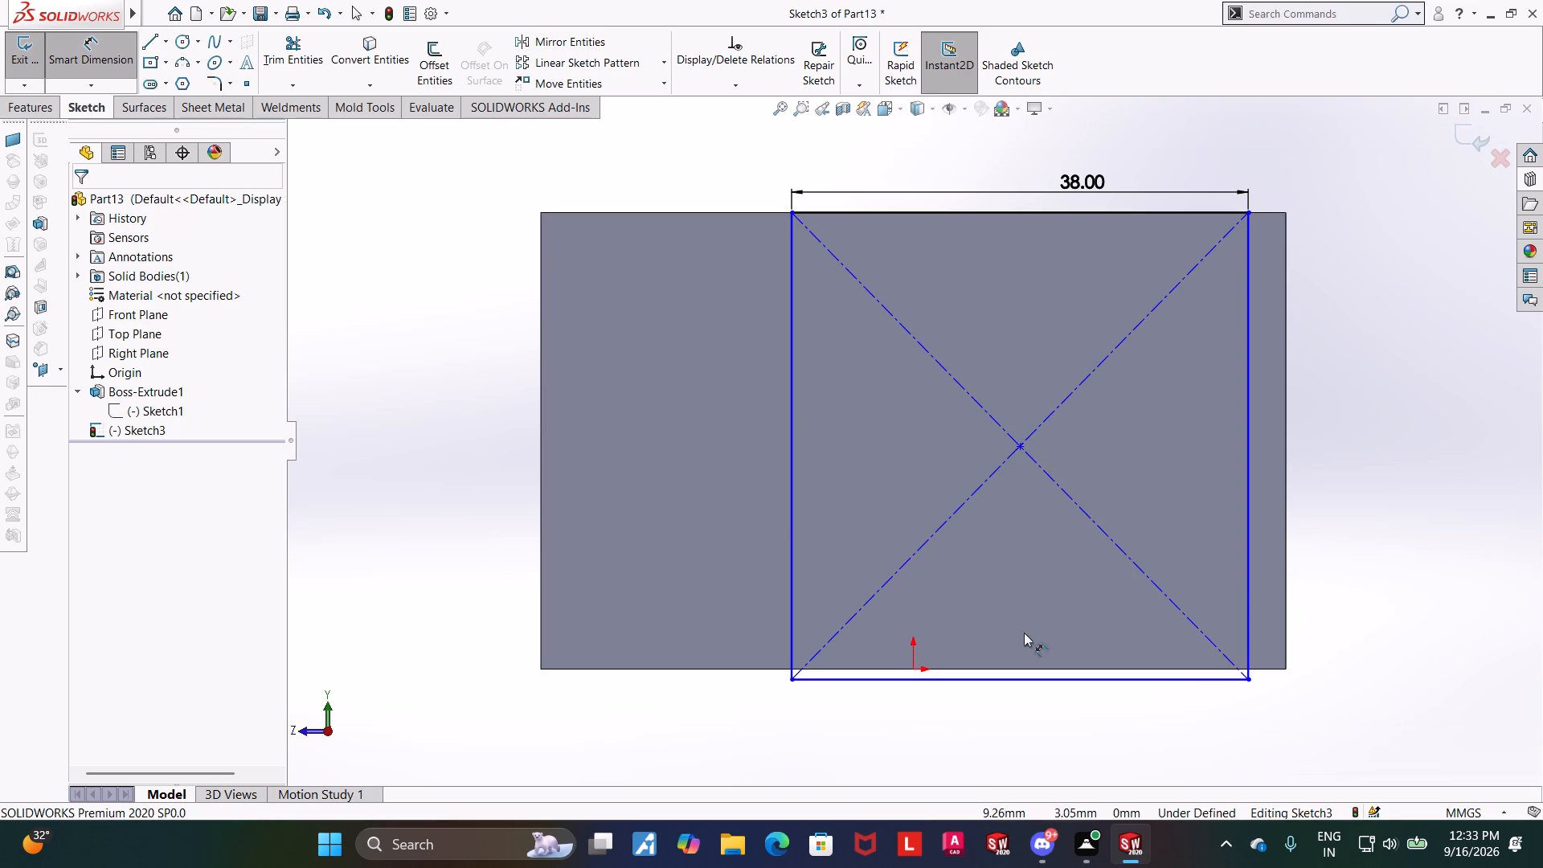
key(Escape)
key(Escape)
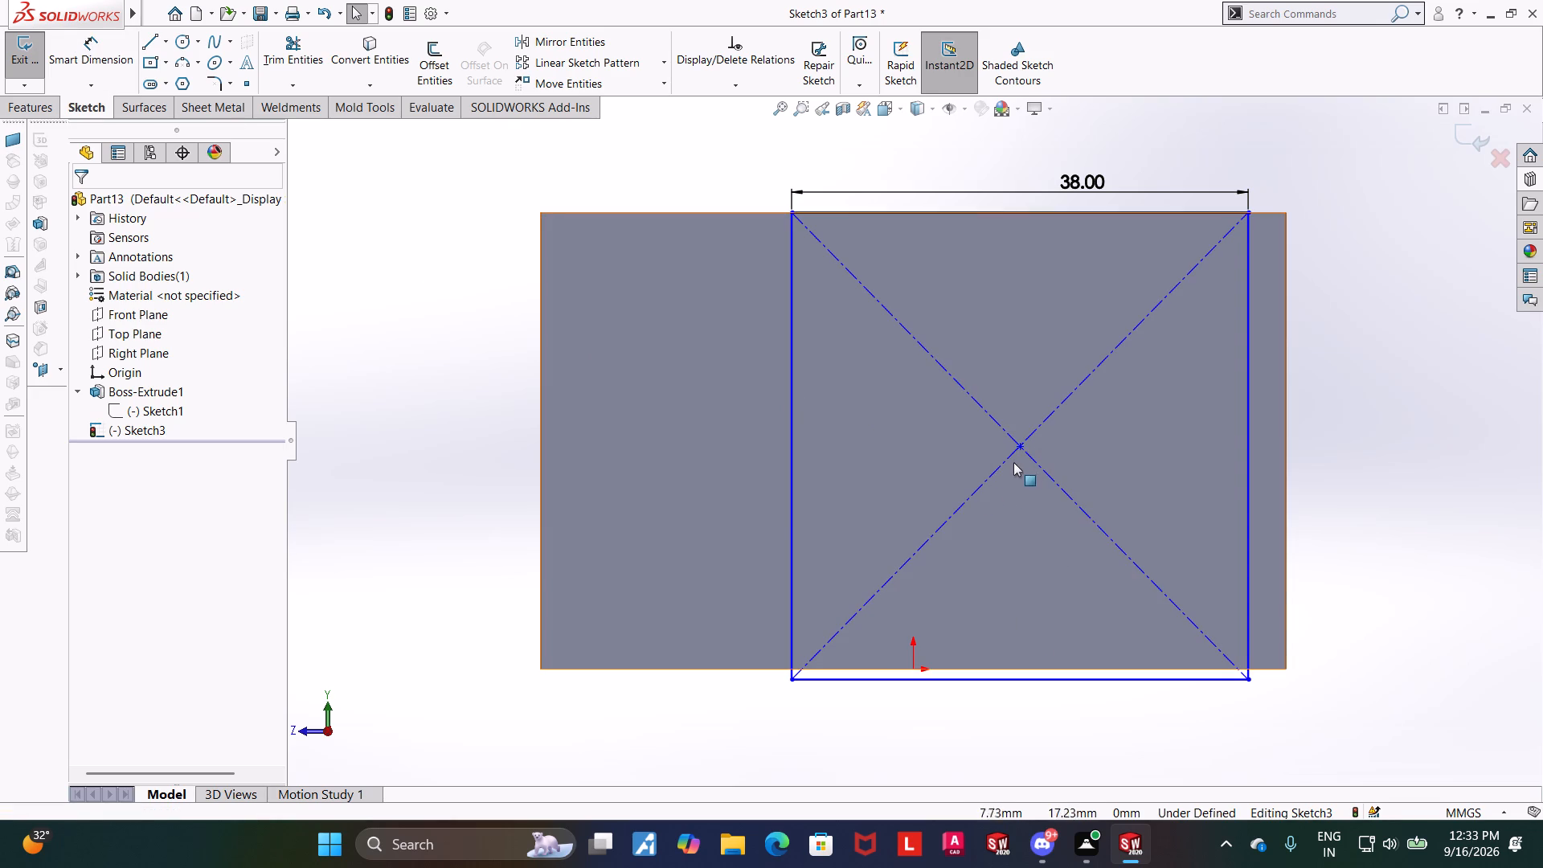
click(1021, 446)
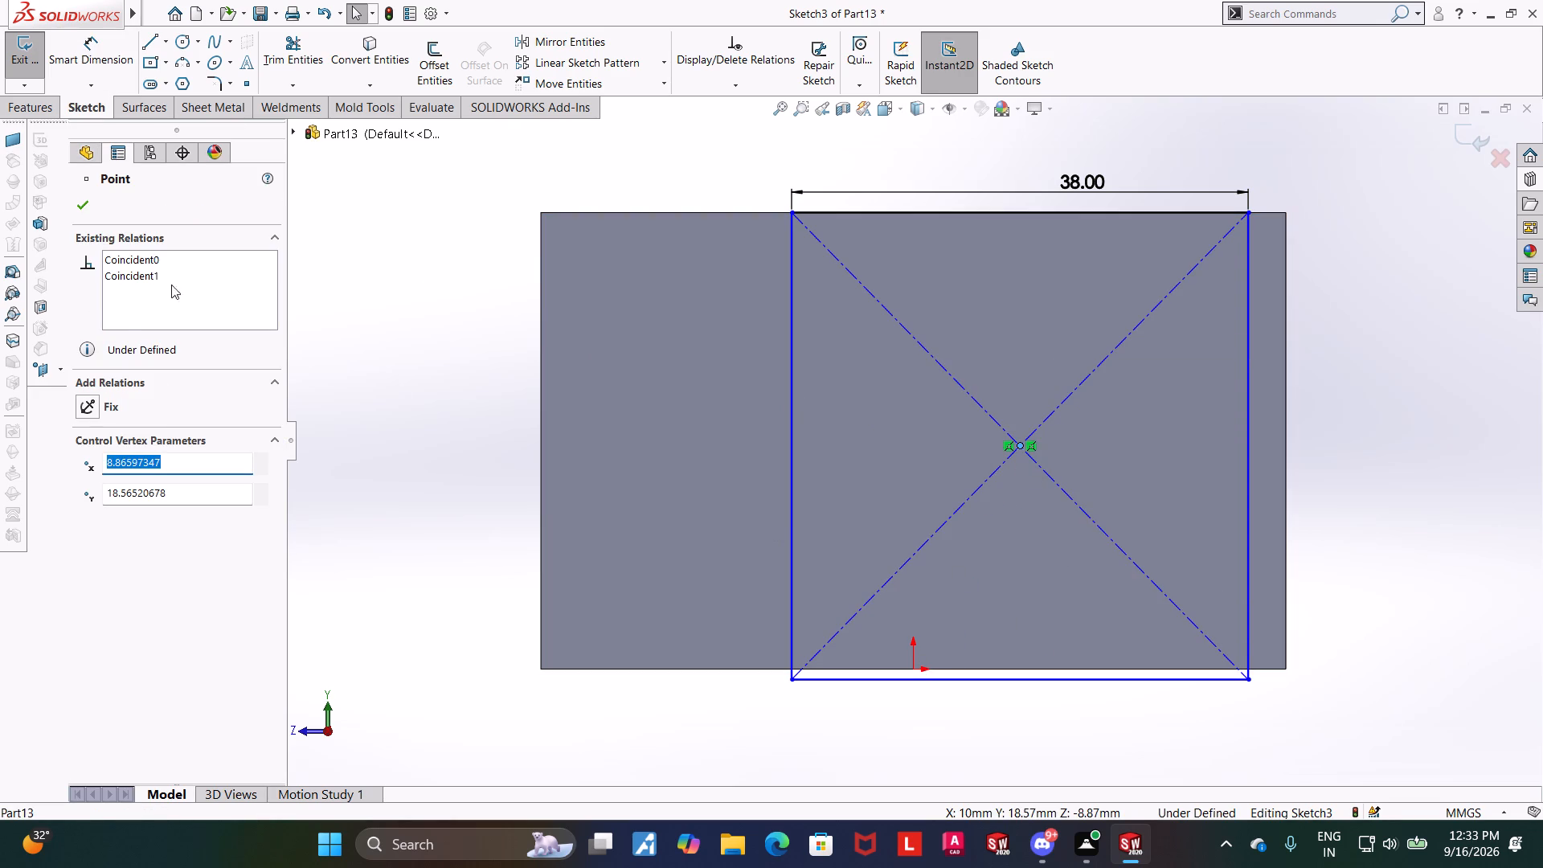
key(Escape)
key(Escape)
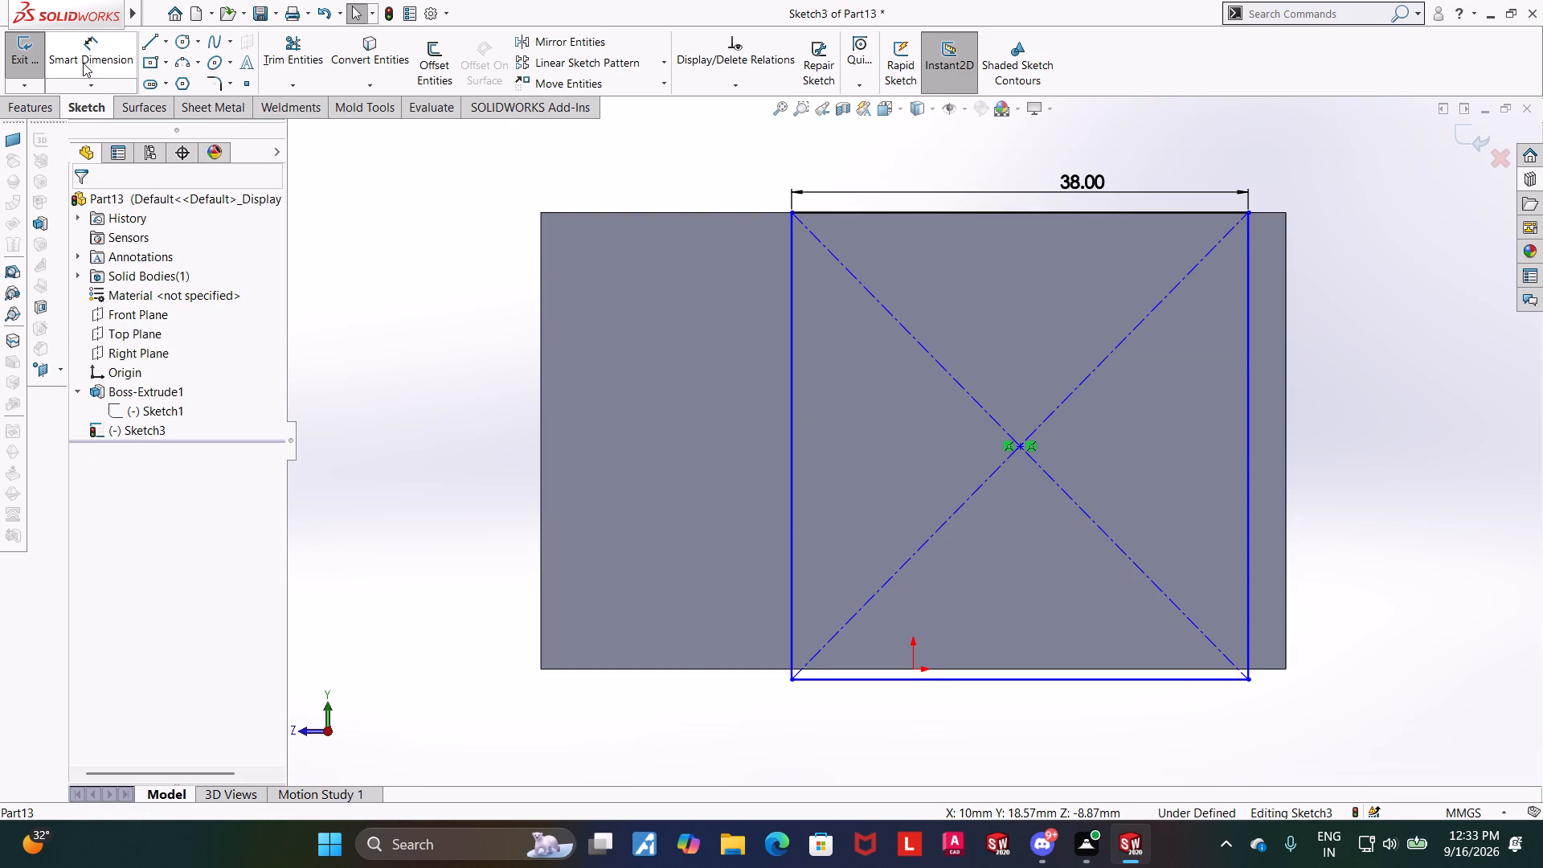
Dimension the rectangle's centre point to 31 mm from the end face's vertical side edge.
double_click(83, 63)
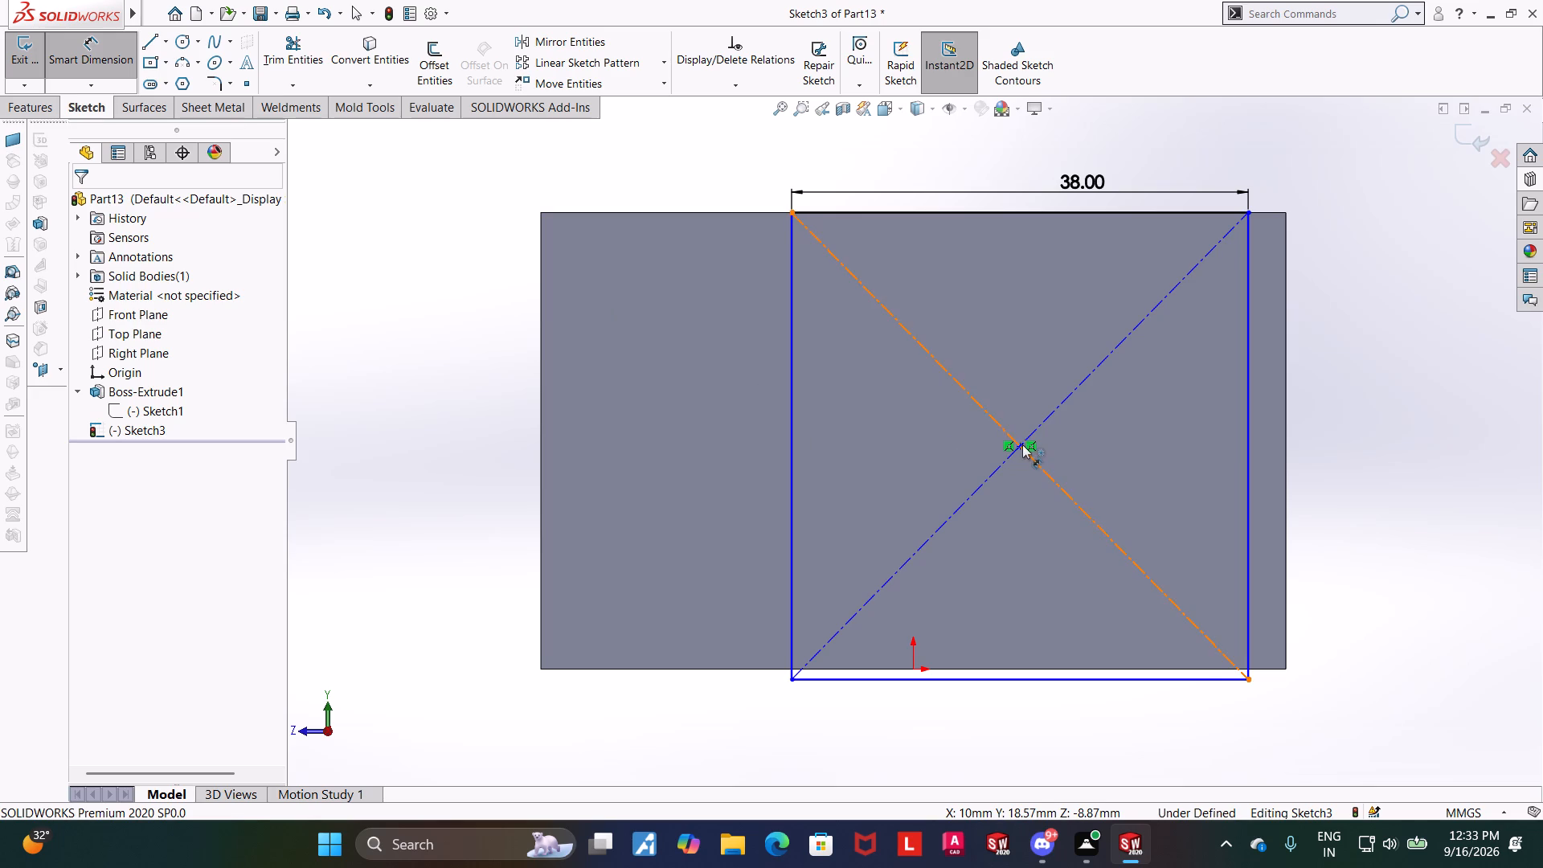
click(1022, 445)
click(1284, 453)
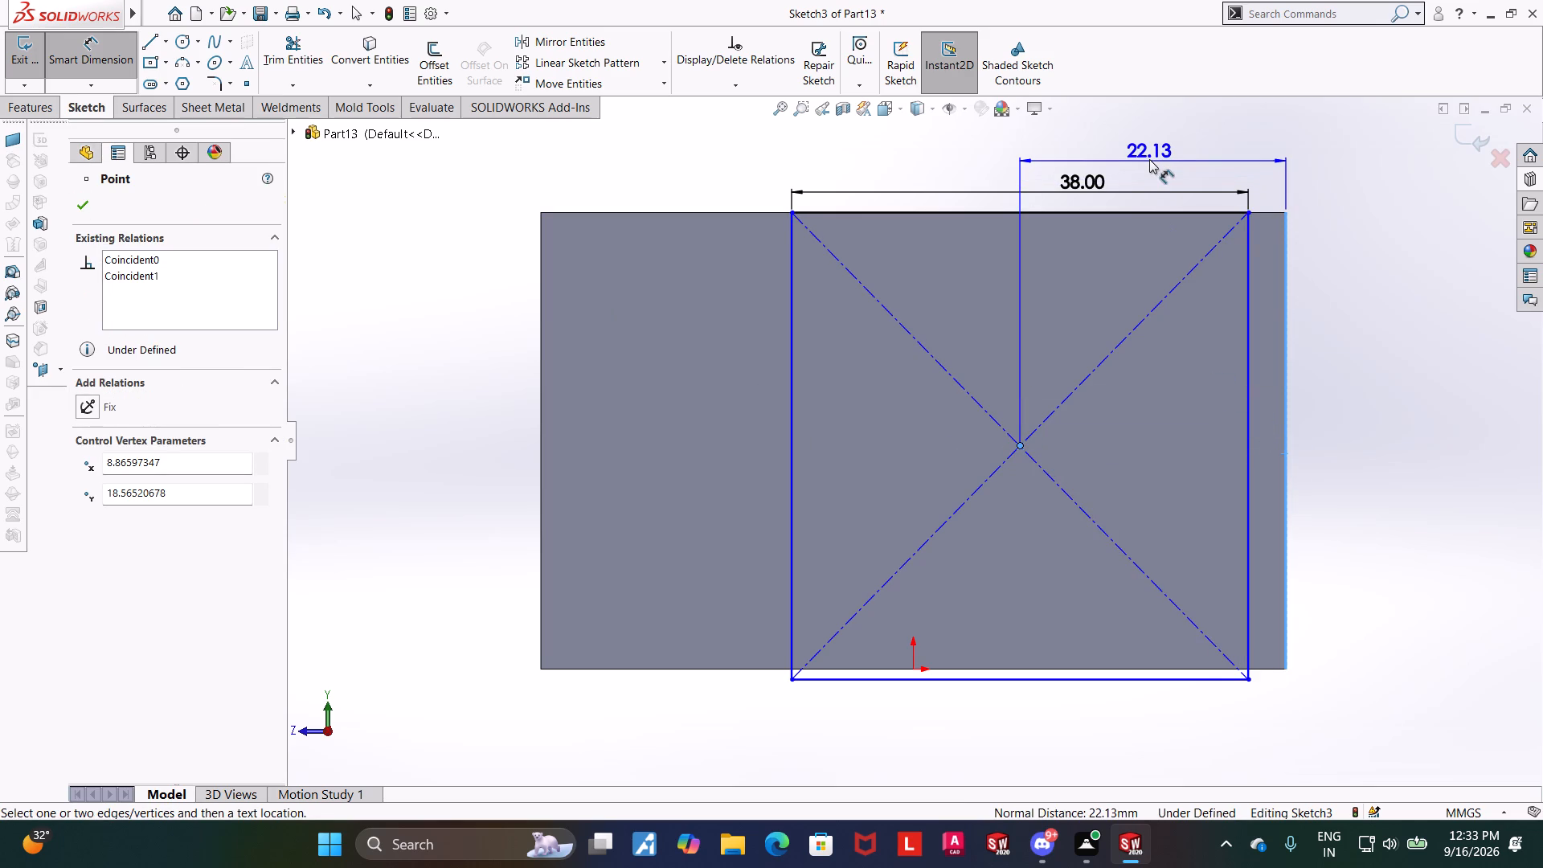
double_click(1149, 159)
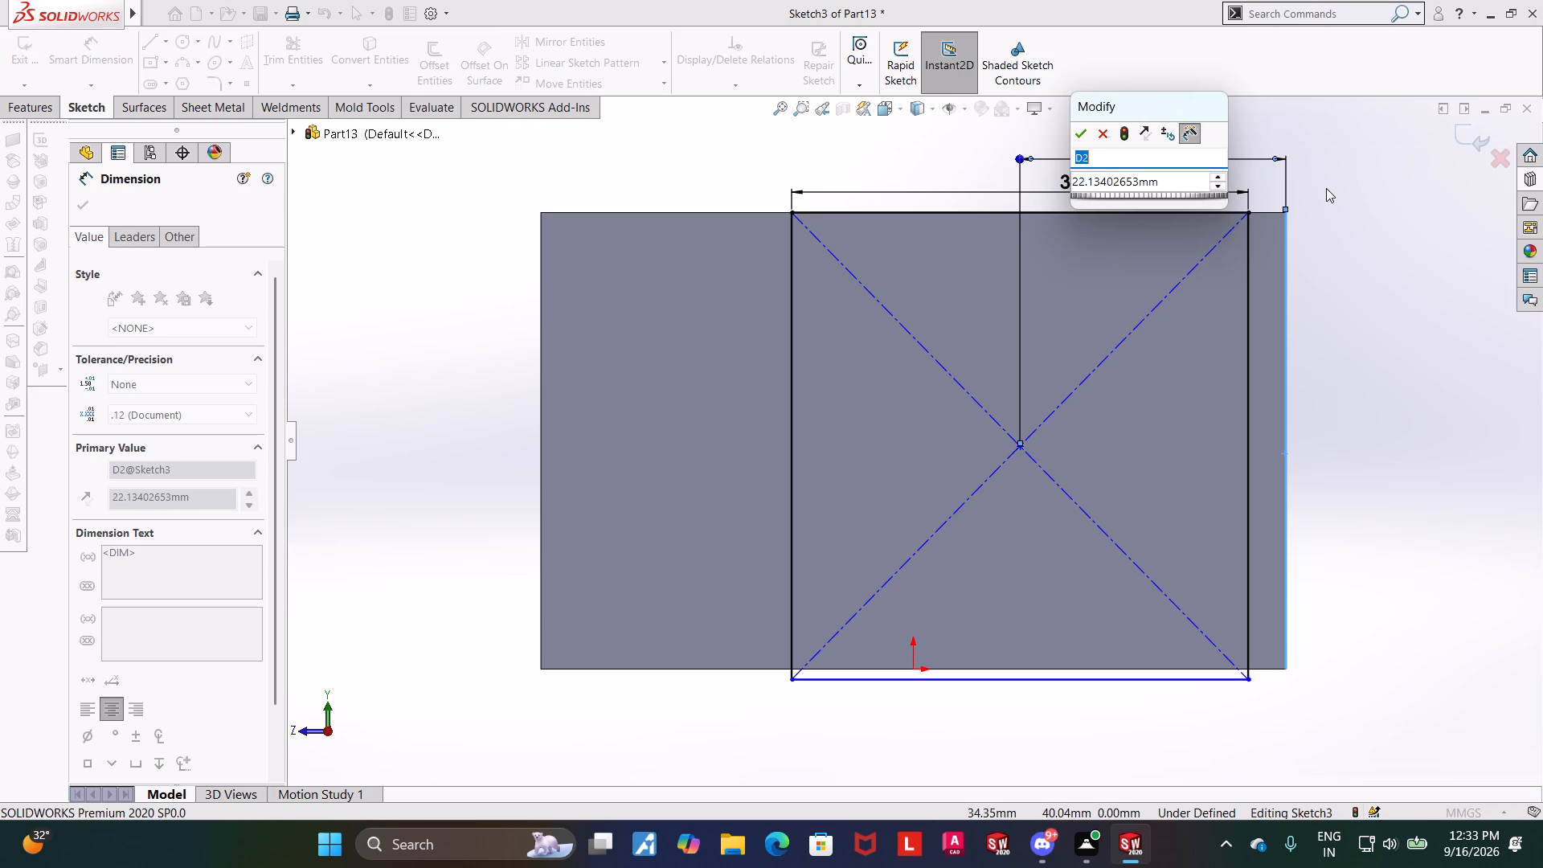
text(31)
key(Return)
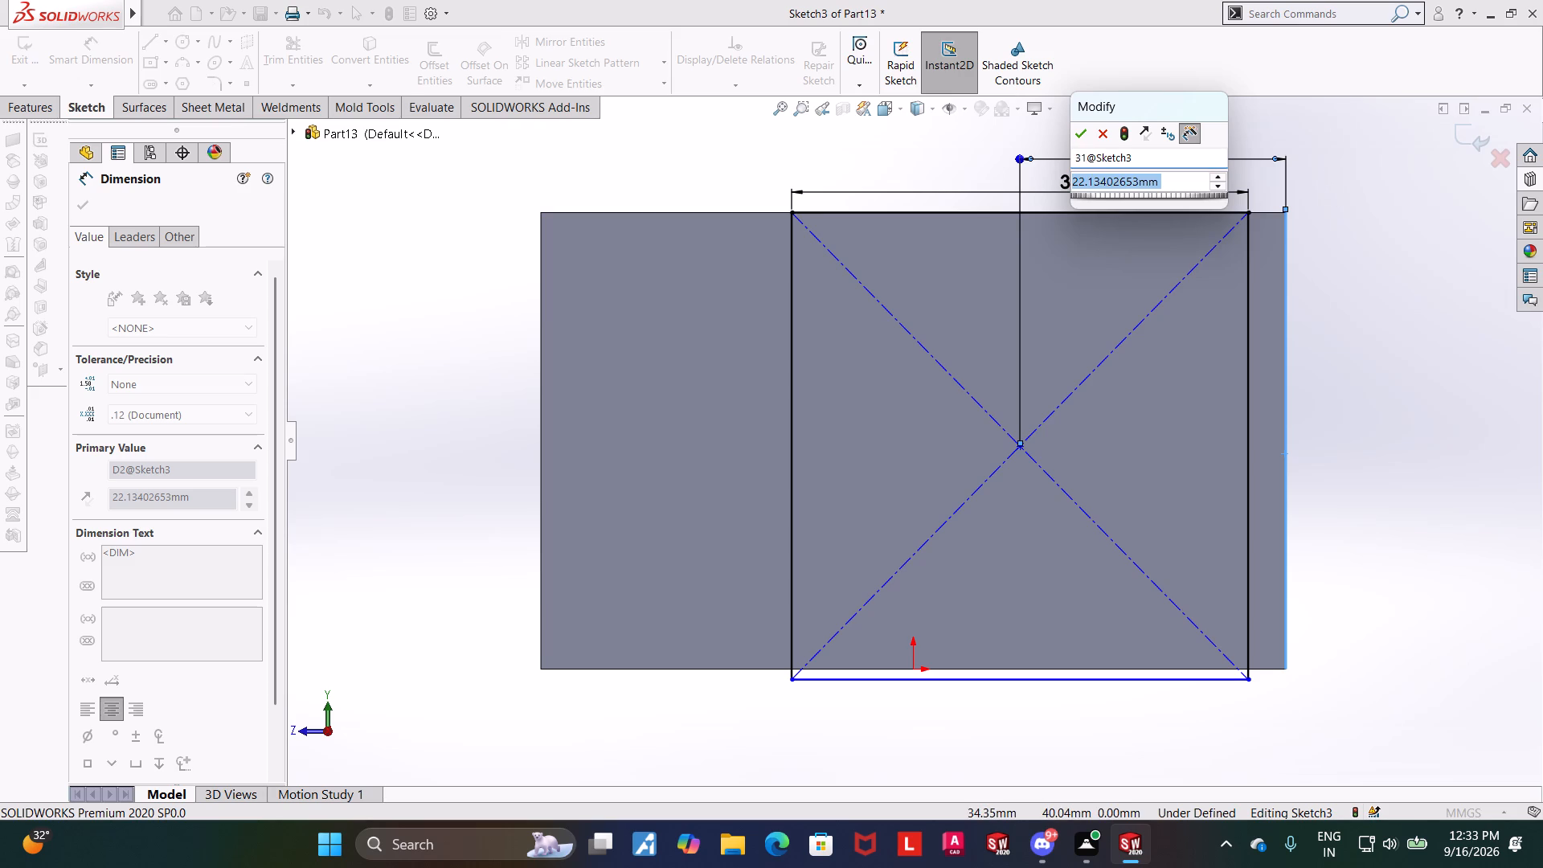
text(31)
key(Return)
key(Escape)
key(Escape)
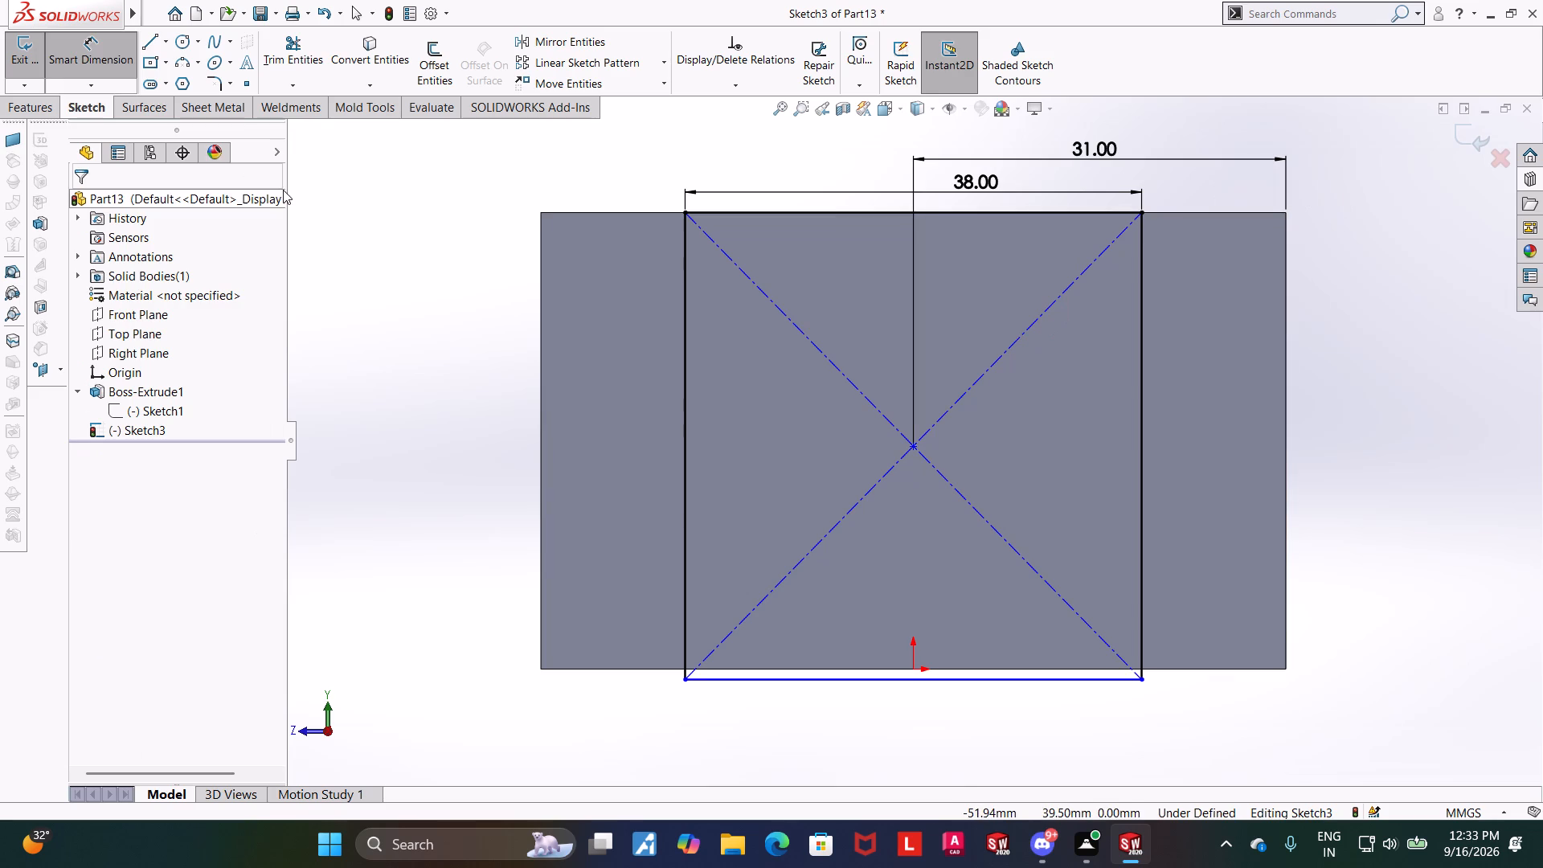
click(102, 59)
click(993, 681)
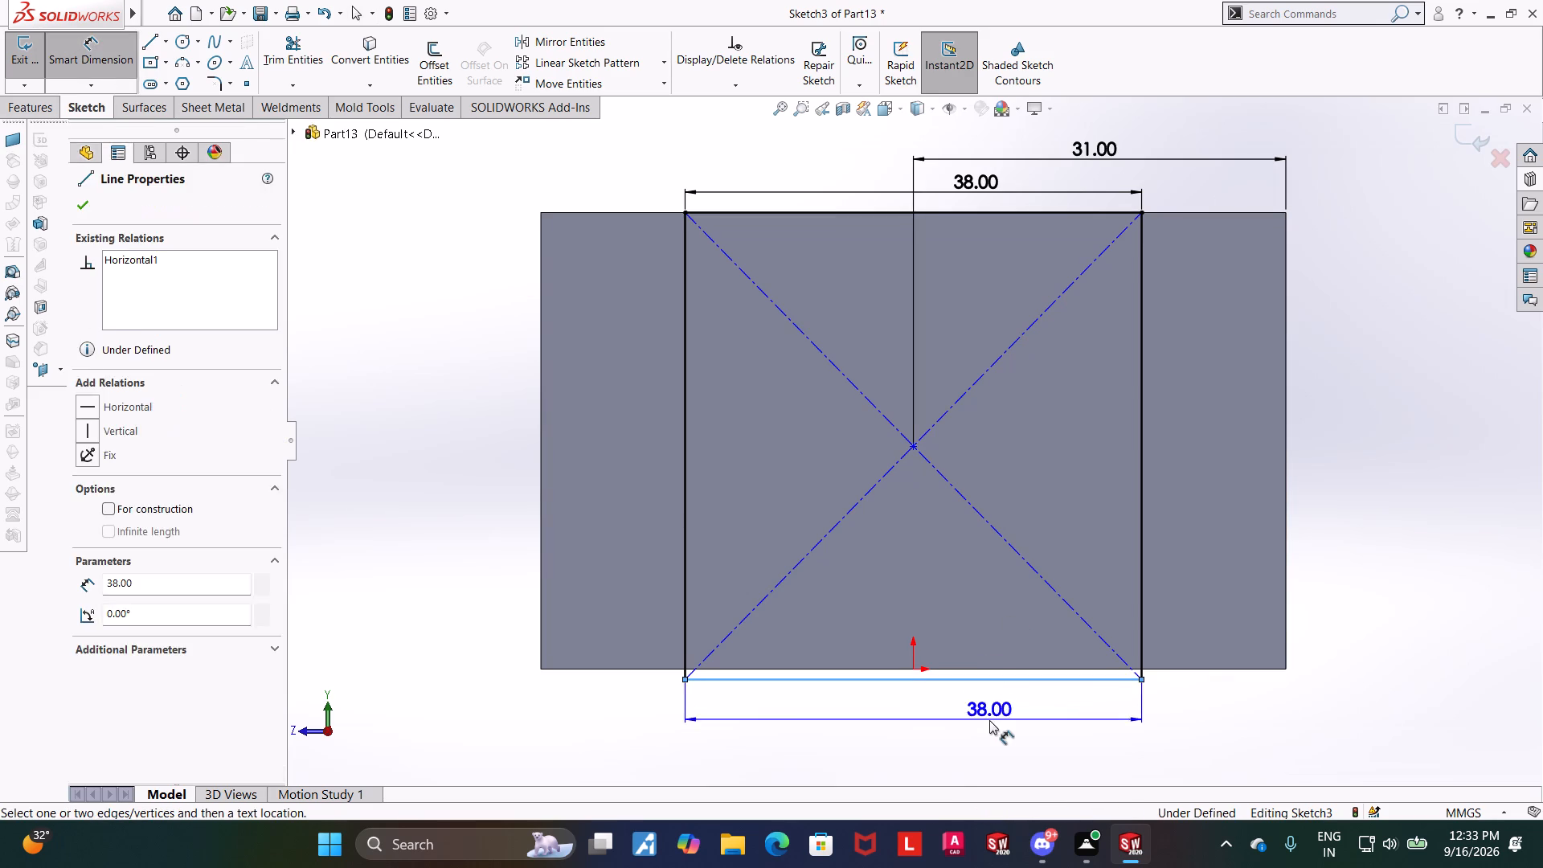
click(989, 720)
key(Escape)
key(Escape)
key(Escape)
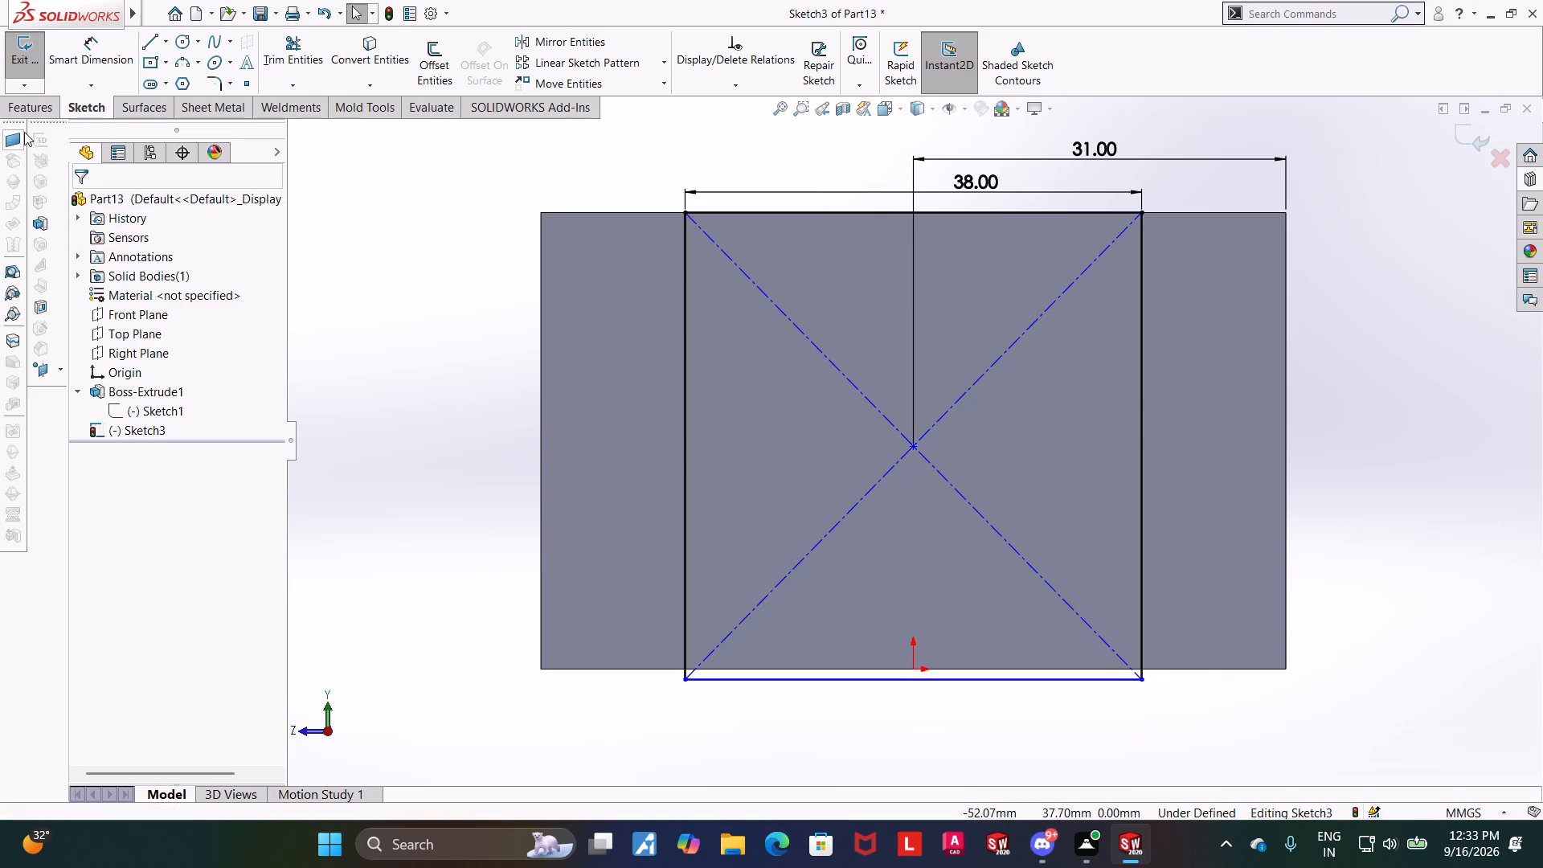
Dimension the rectangle's vertical side to 38 mm high.
click(88, 60)
click(1145, 433)
click(1182, 439)
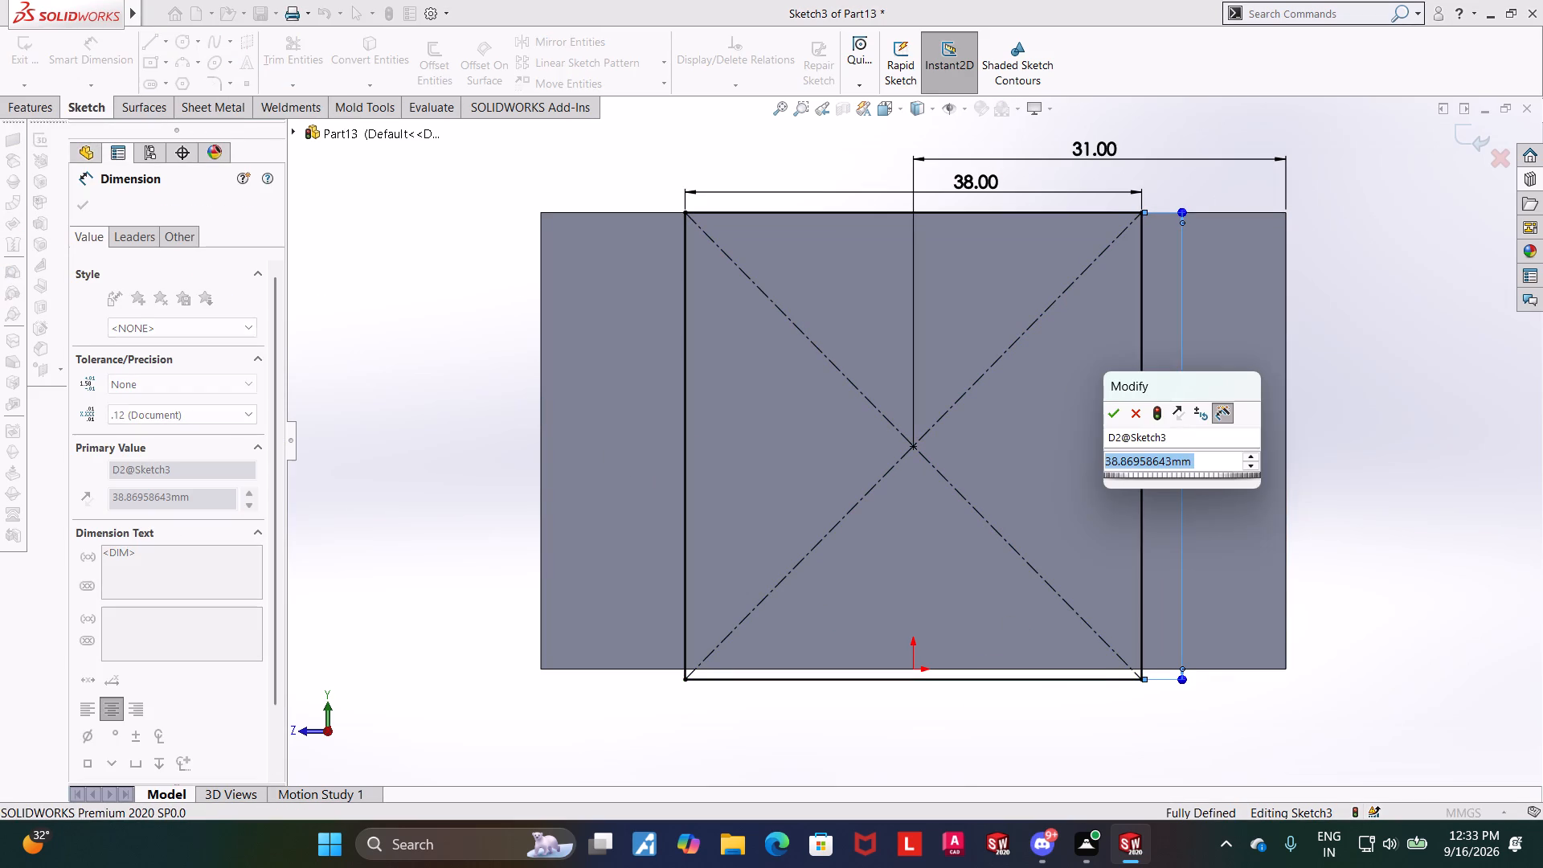
text(38)
key(Return)
key(Escape)
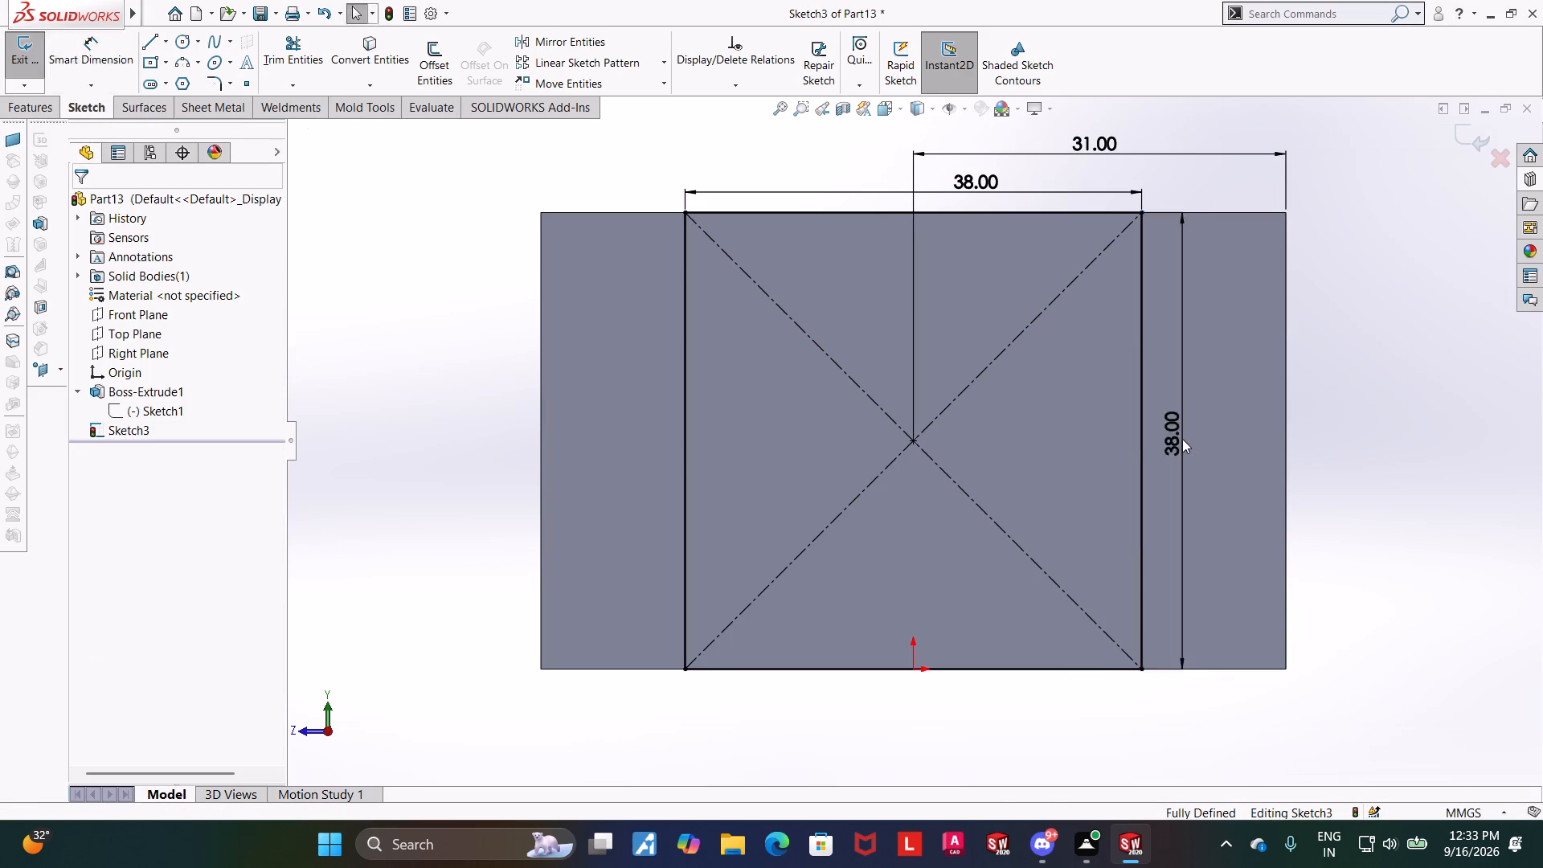
key(Escape)
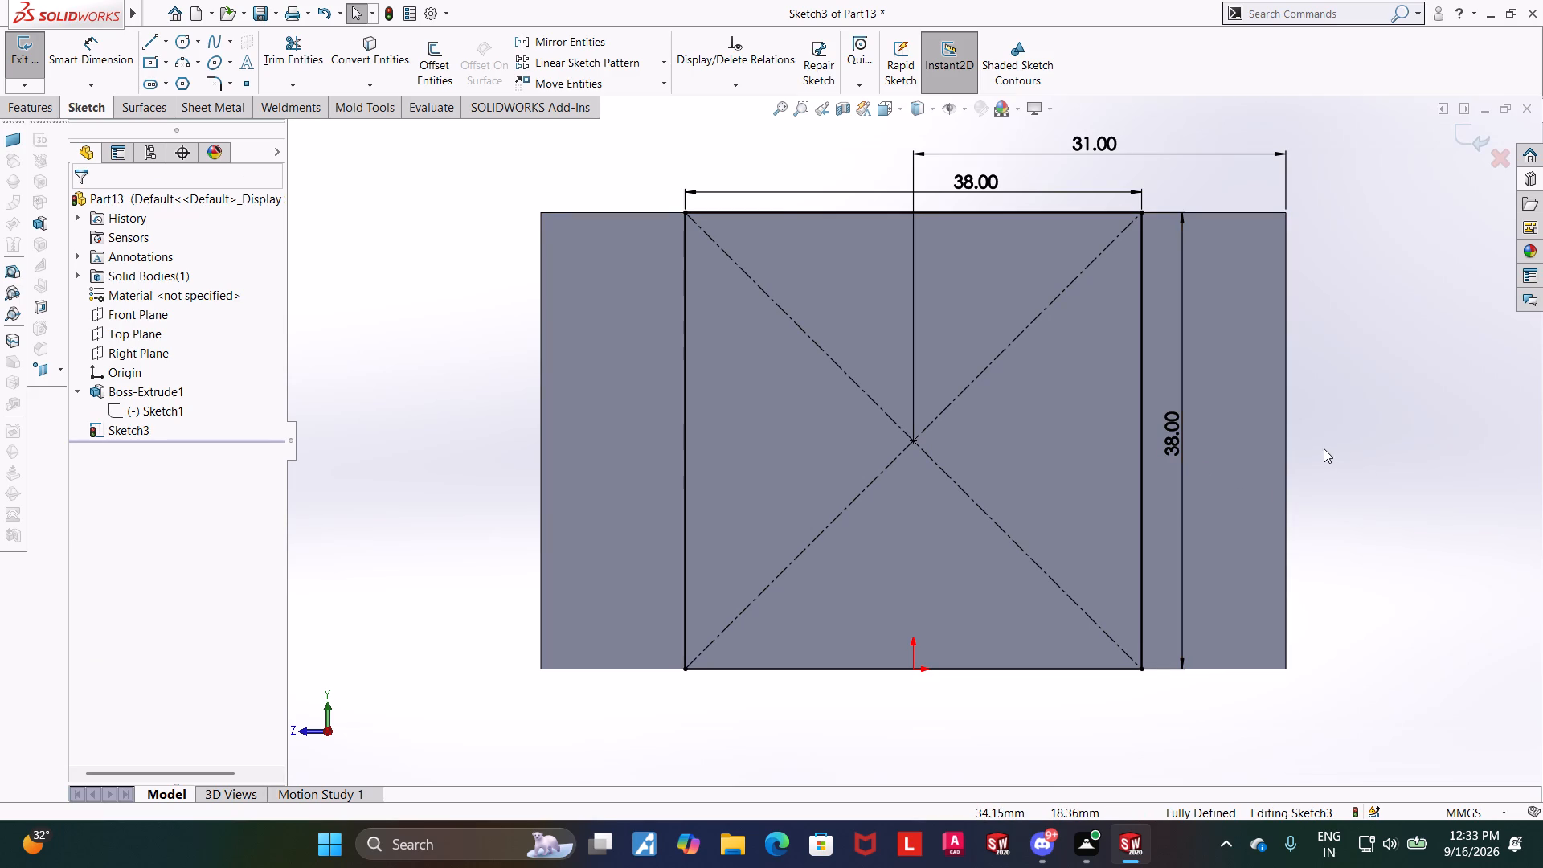
Examine the dimensioned square on the fork's end face from several angles.
middle_drag(1292, 440, 1320, 487)
scroll(1320, 487, up, 5)
middle_drag(1312, 490, 1385, 502)
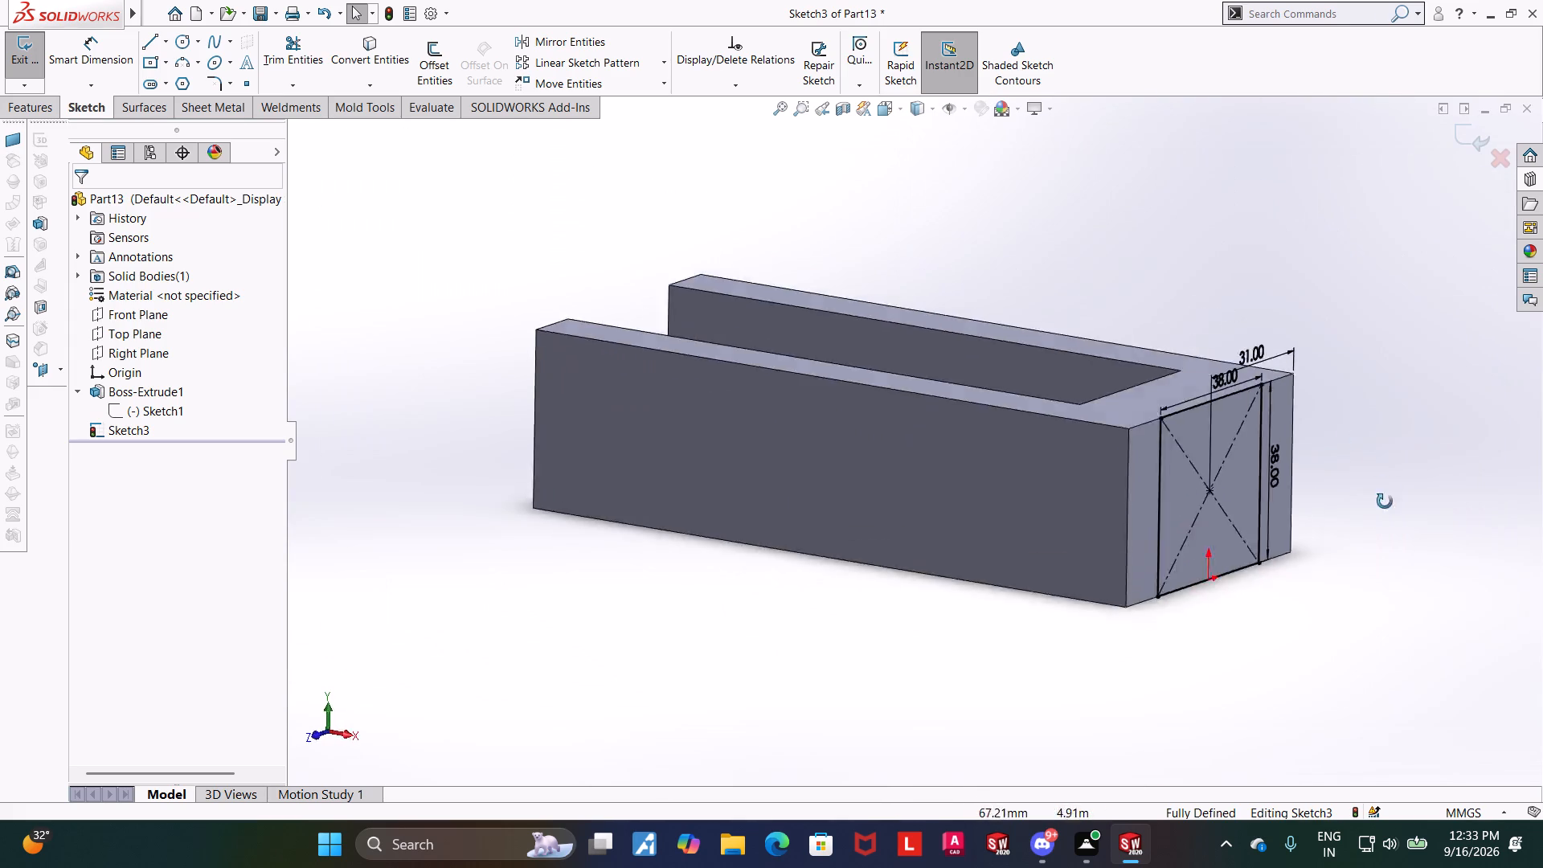
middle_drag(1385, 502, 1327, 510)
scroll(1226, 519, down, 1)
scroll(1143, 555, down, 2)
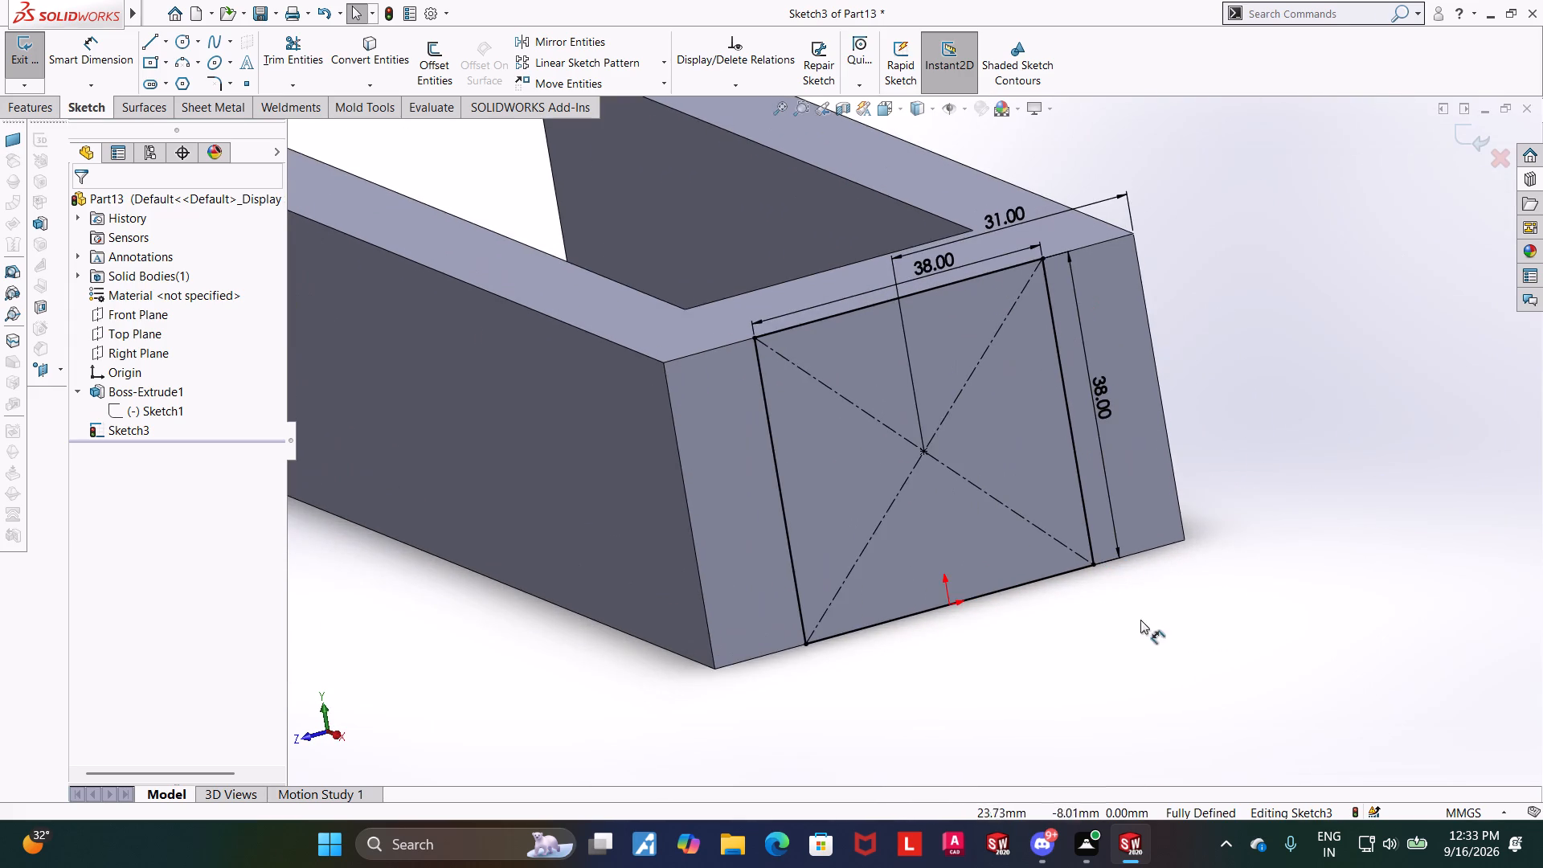
middle_drag(1140, 620, 1020, 723)
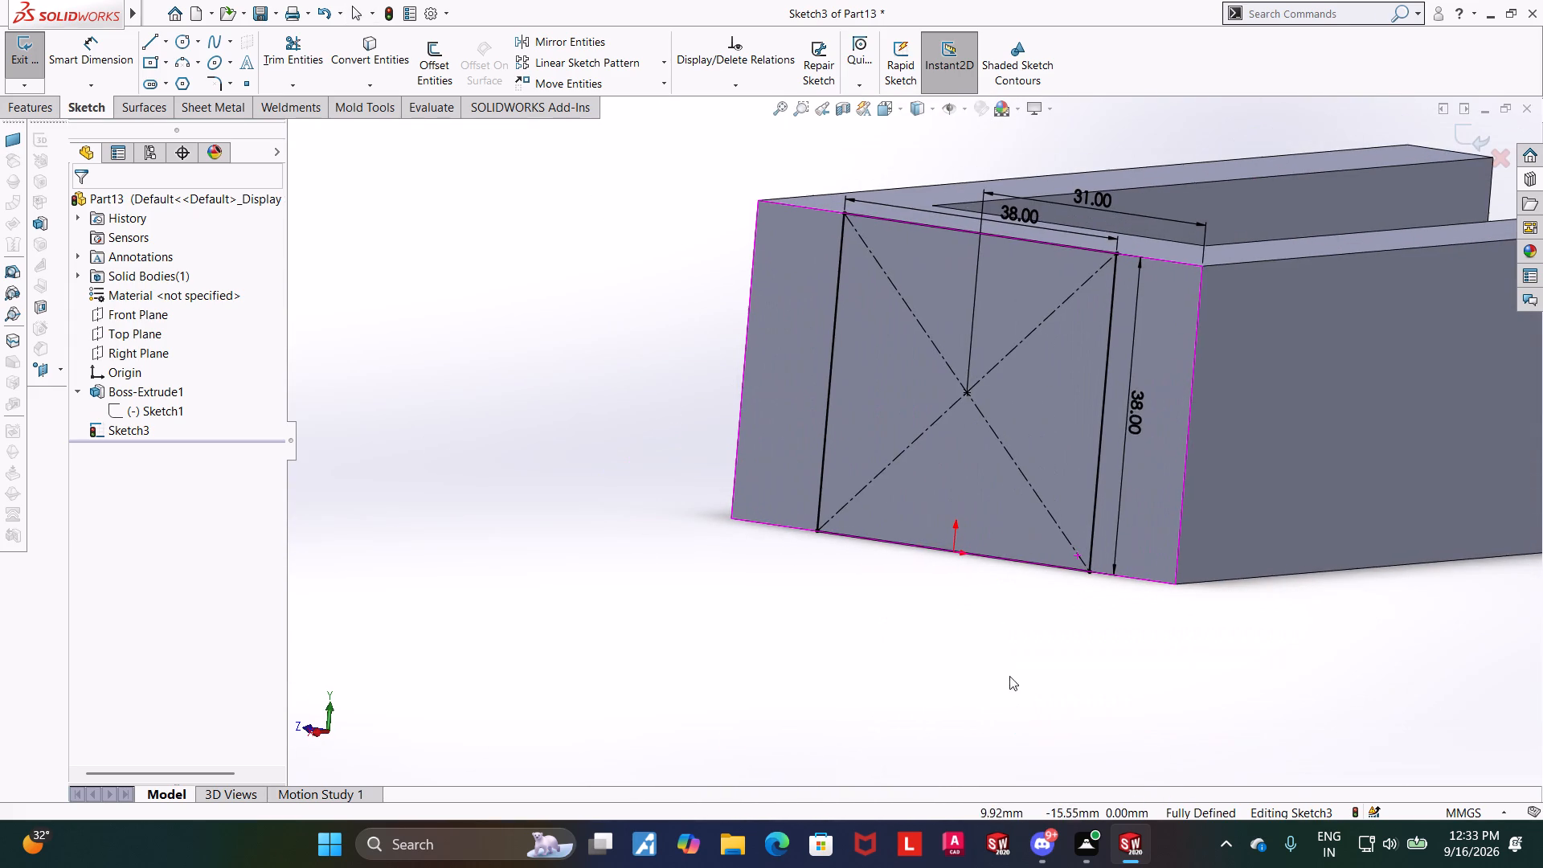
scroll(1064, 587, up, 4)
middle_drag(985, 555, 1054, 561)
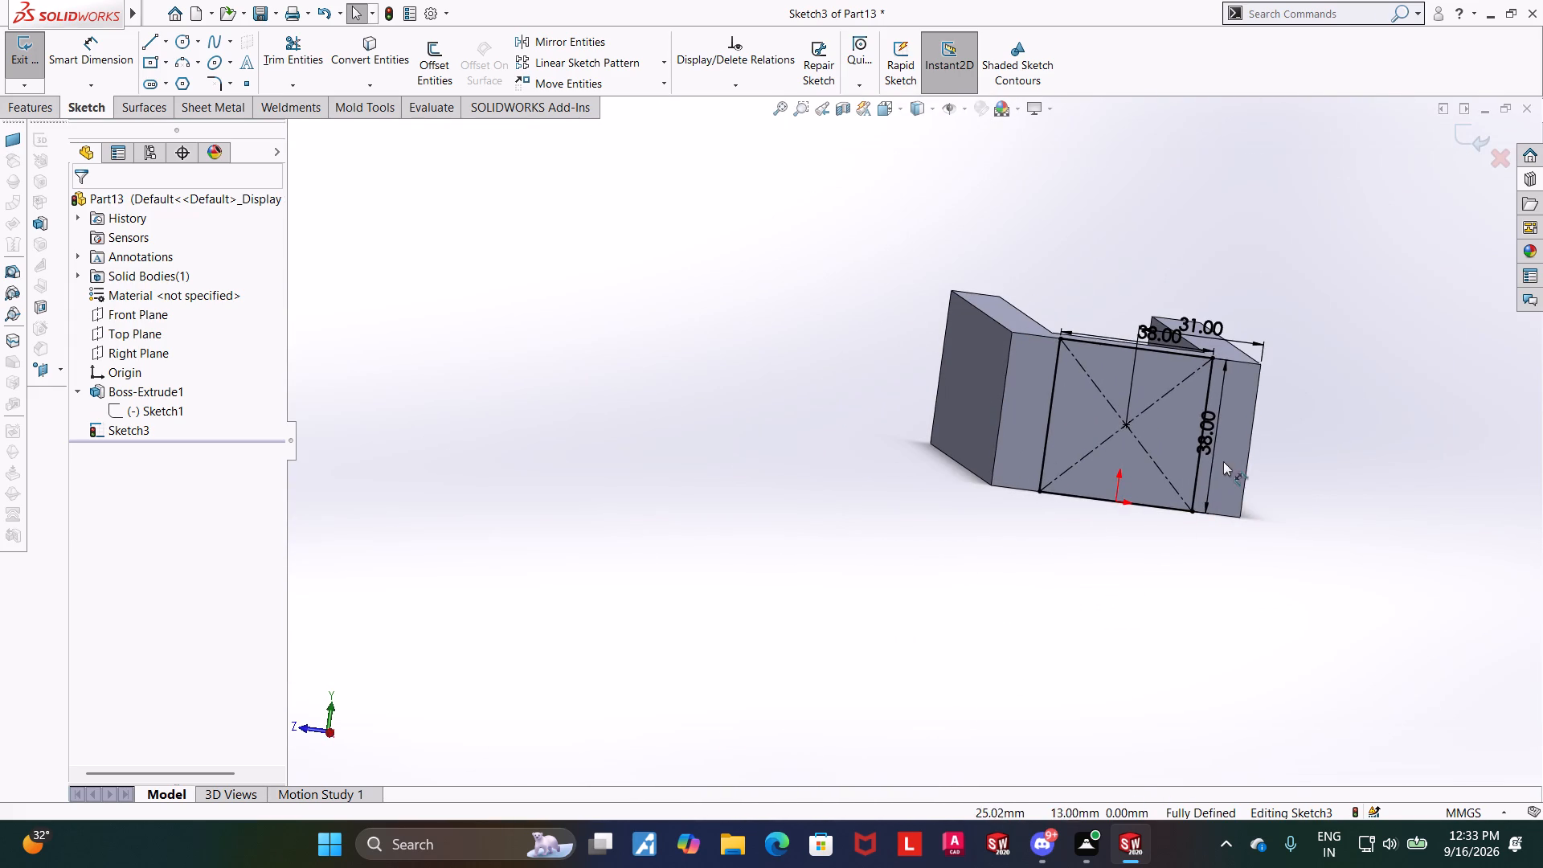
scroll(1223, 461, down, 2)
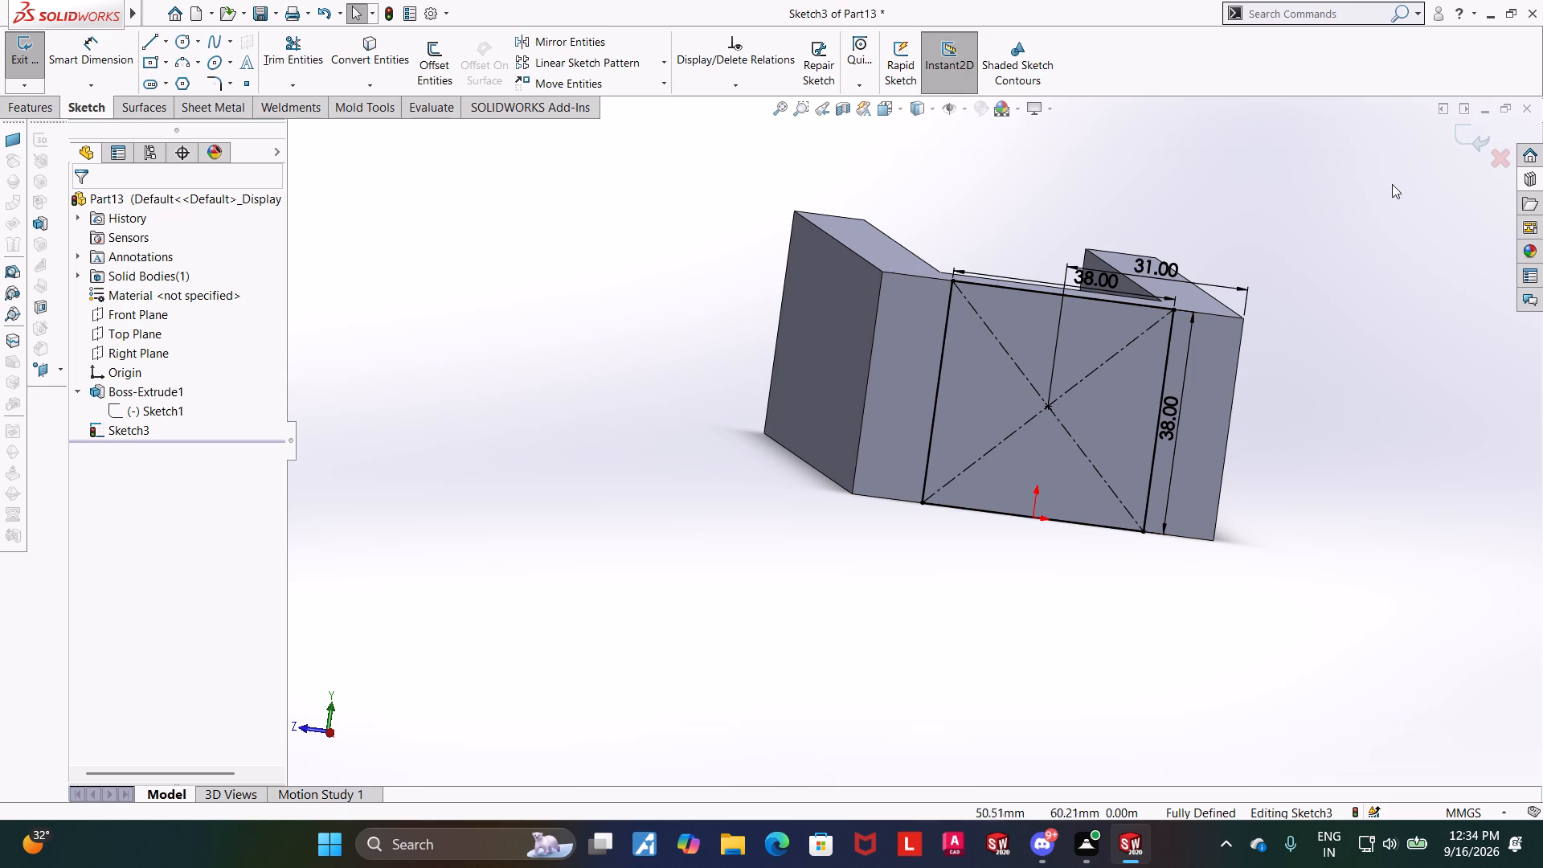
Exit the end-face sketch, keeping the dimensioned square.
click(1463, 137)
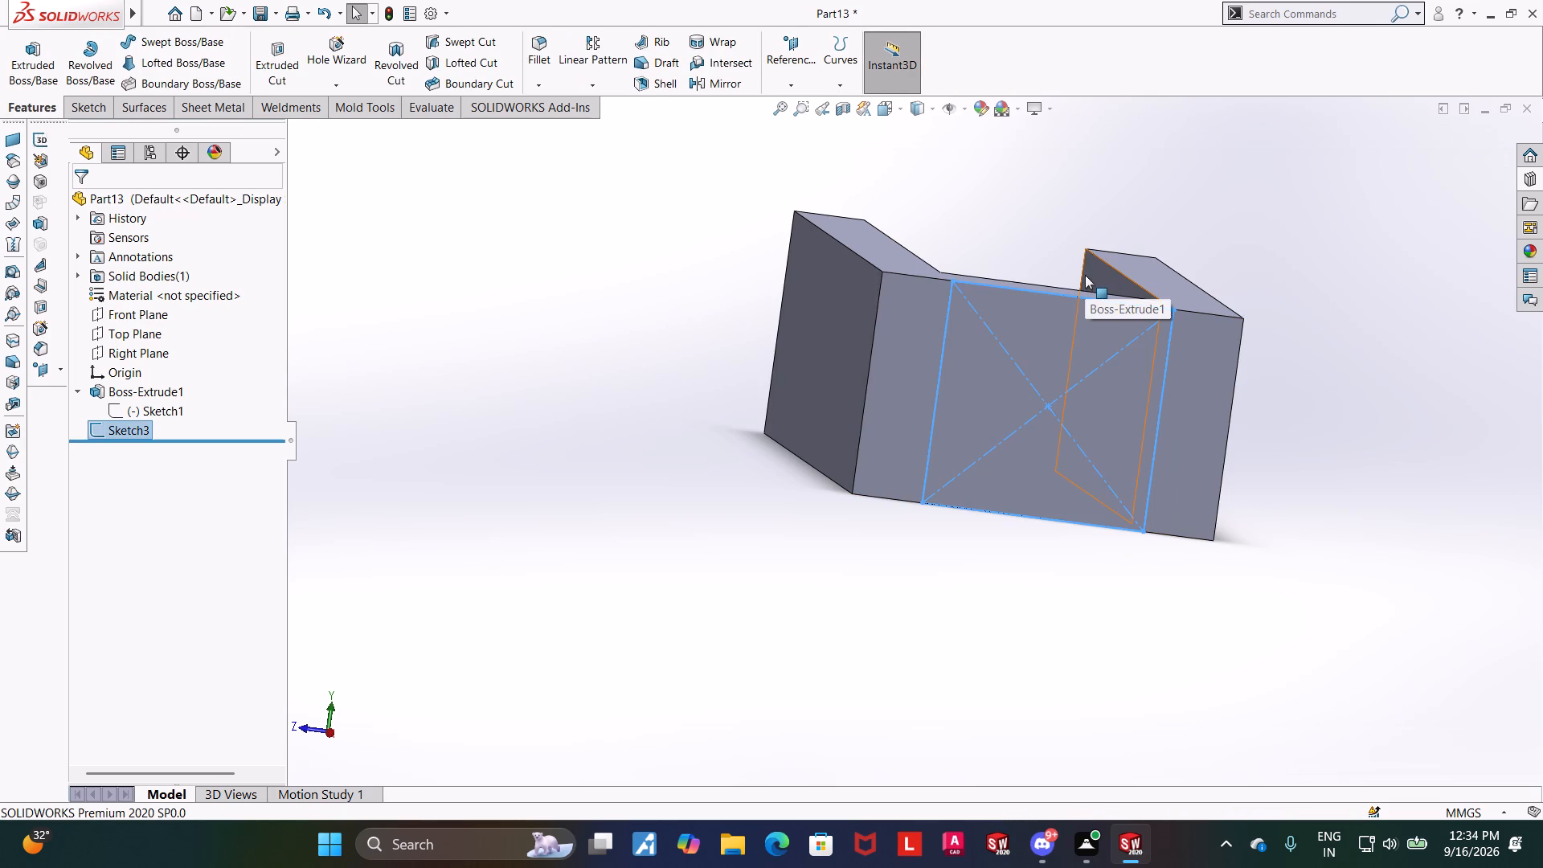
Examine the fork body and the closed end-face sketch from different sides.
middle_drag(625, 448, 596, 436)
scroll(588, 440, up, 1)
scroll(906, 374, down, 4)
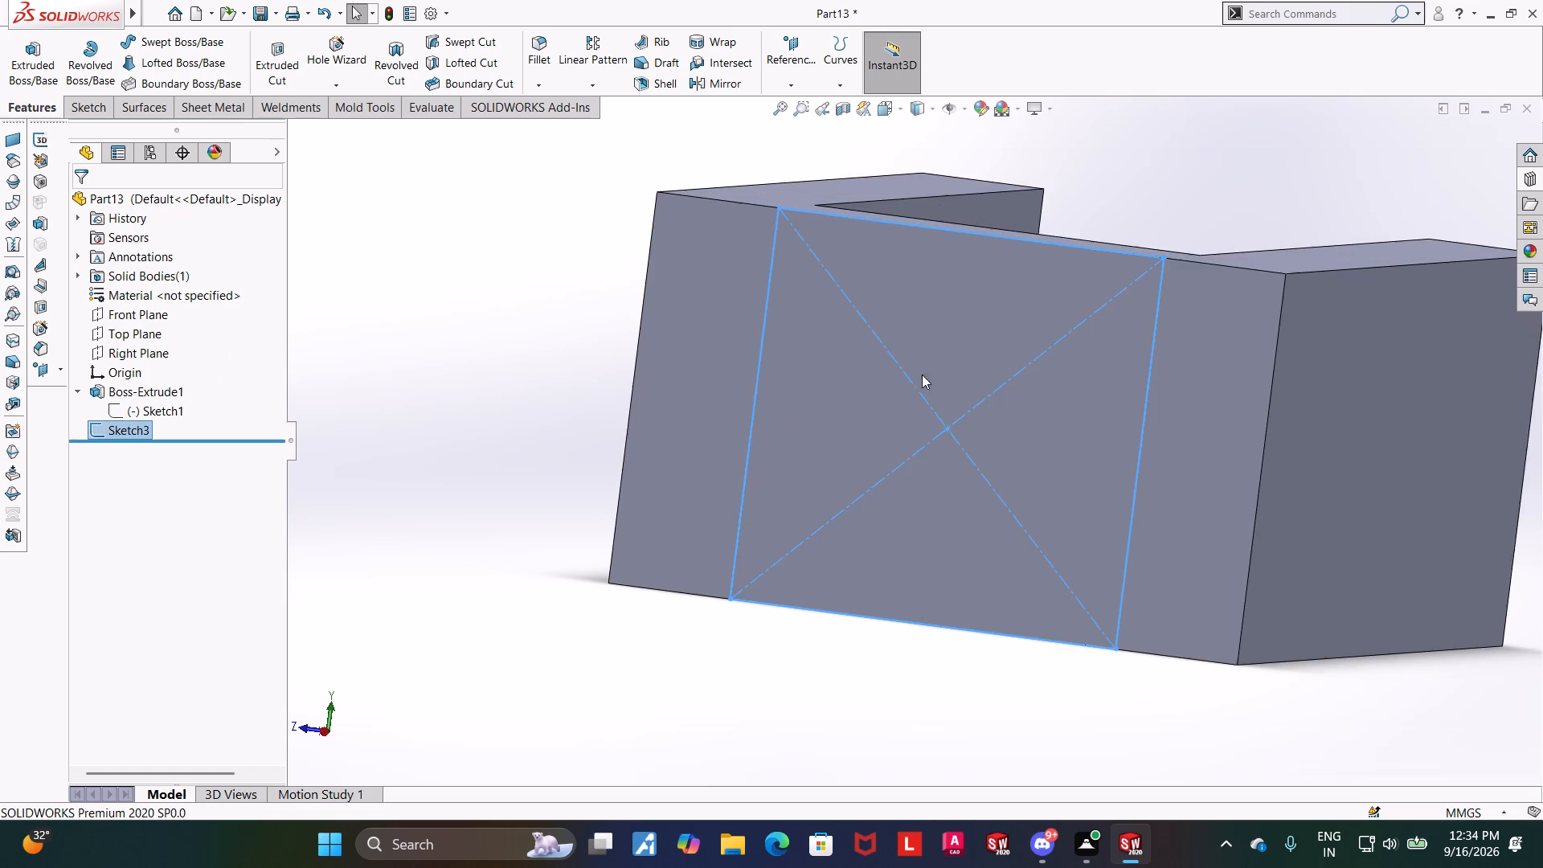
scroll(1200, 485, up, 3)
middle_drag(1144, 492, 1188, 483)
scroll(1192, 497, up, 5)
click(1197, 446)
scroll(1105, 438, down, 4)
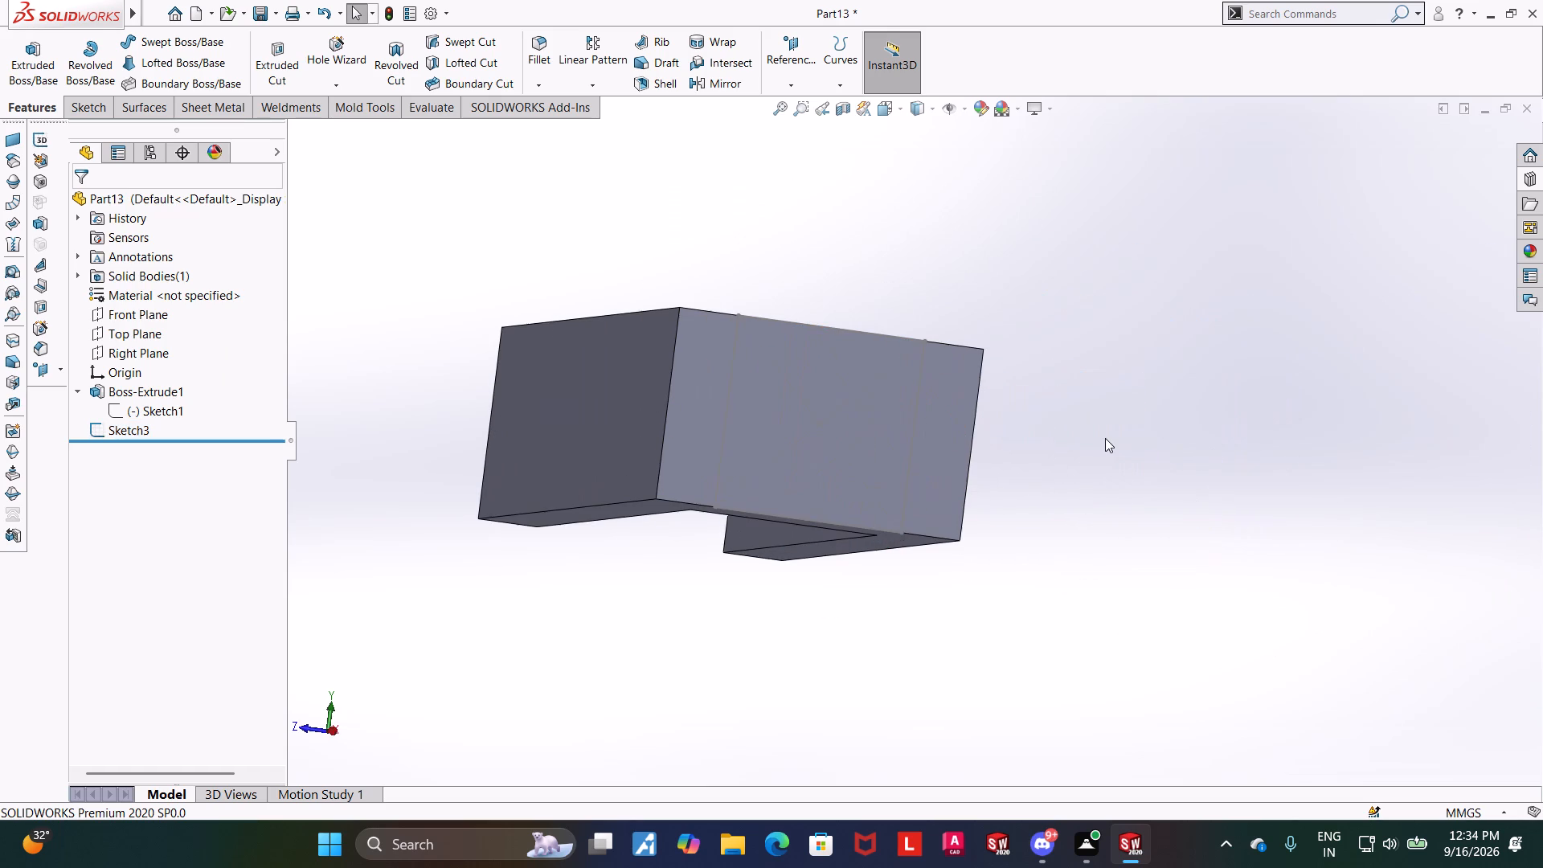
Extrude the 38 mm square sketch 50 mm outward from the base's end face, blind and merged with the fork.
click(138, 433)
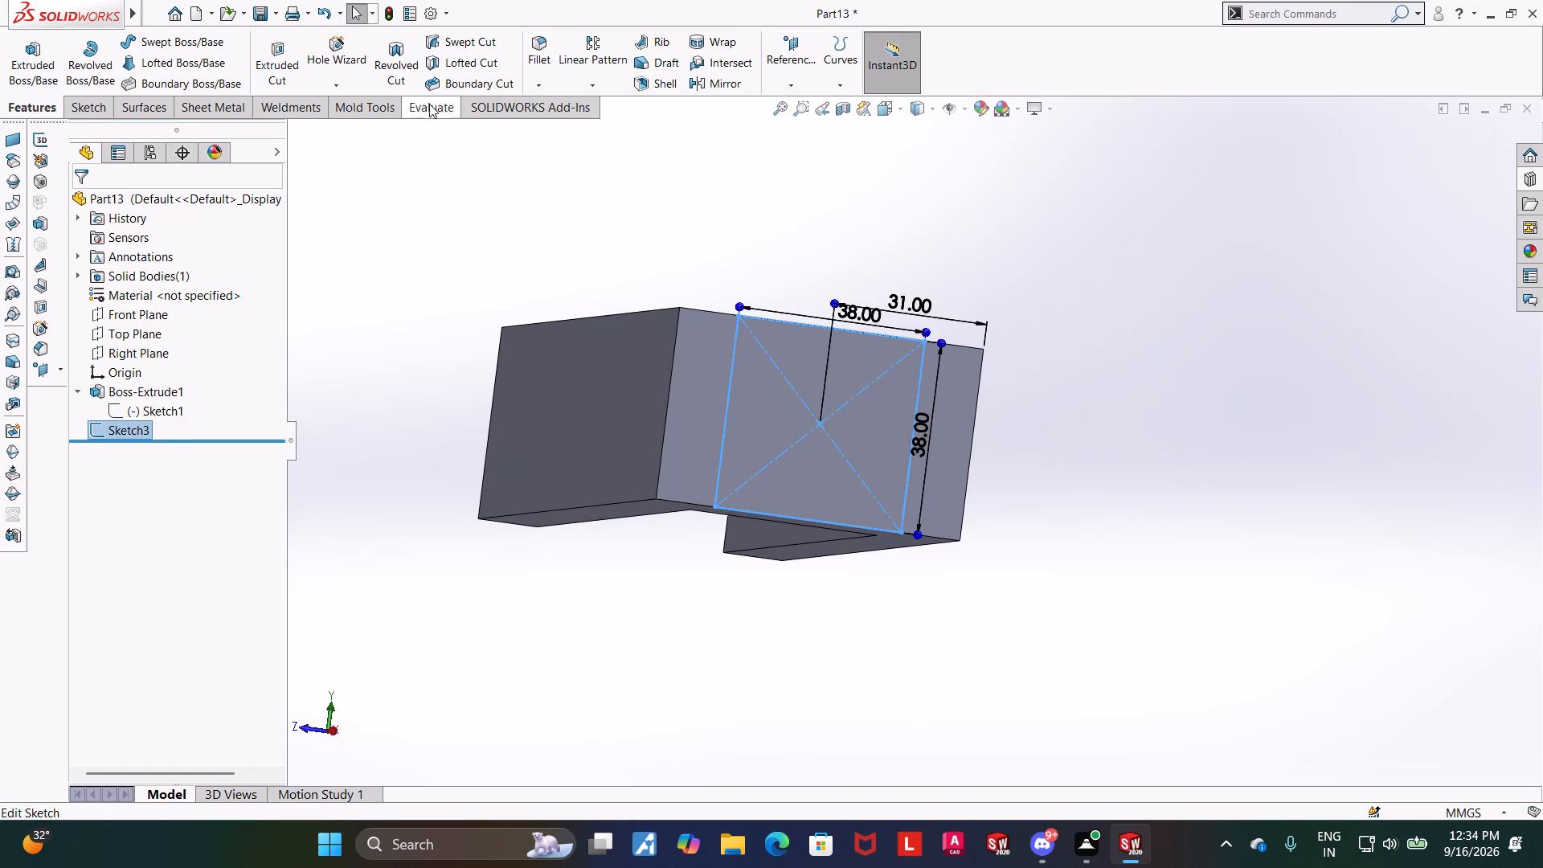
click(55, 58)
middle_drag(395, 226, 416, 264)
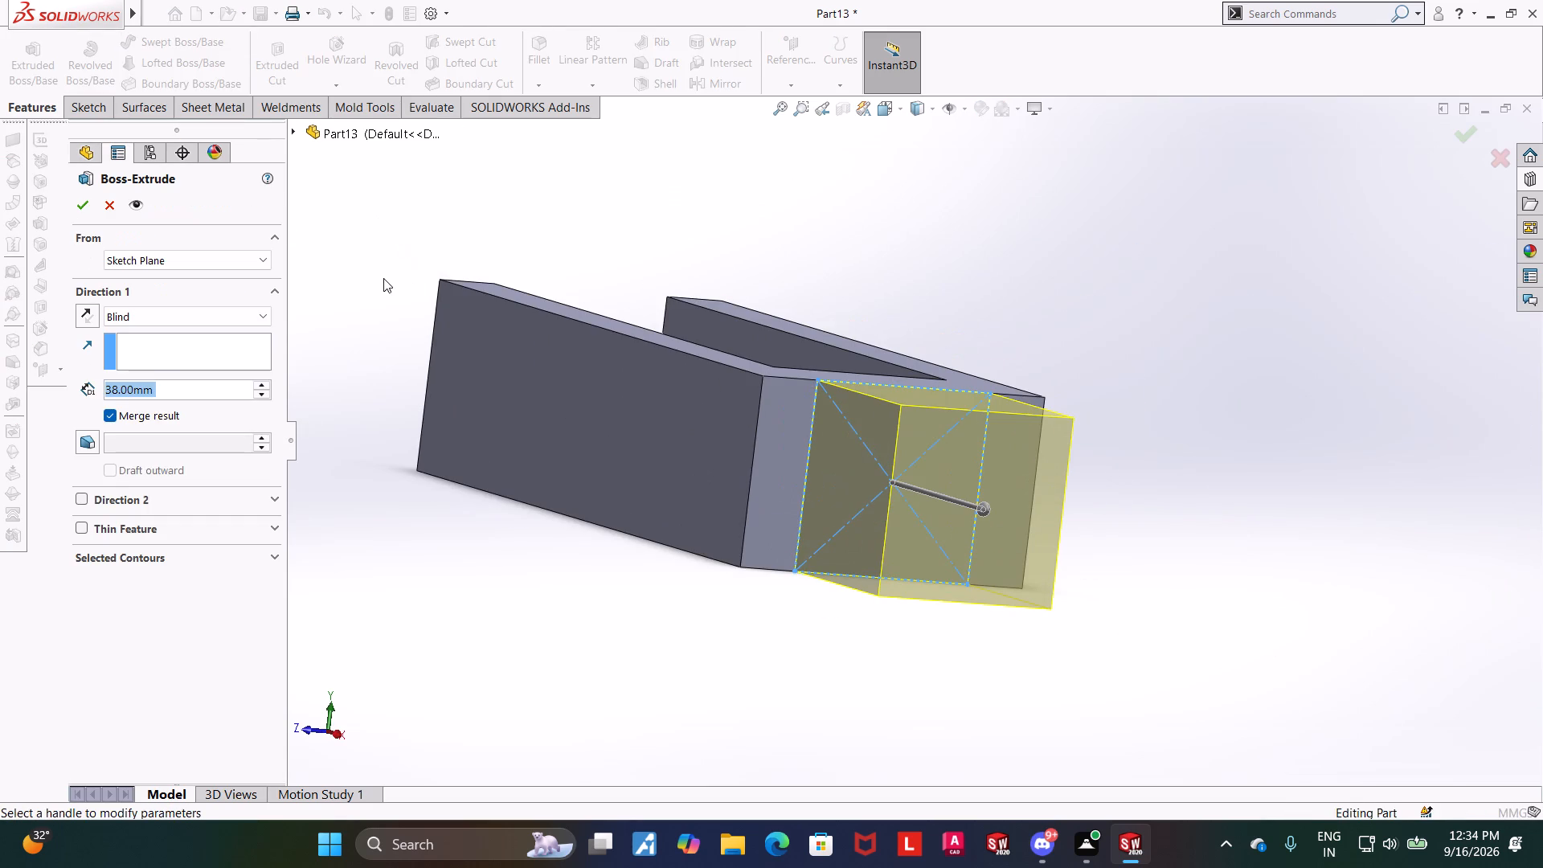
click(183, 388)
drag(183, 388, 108, 388)
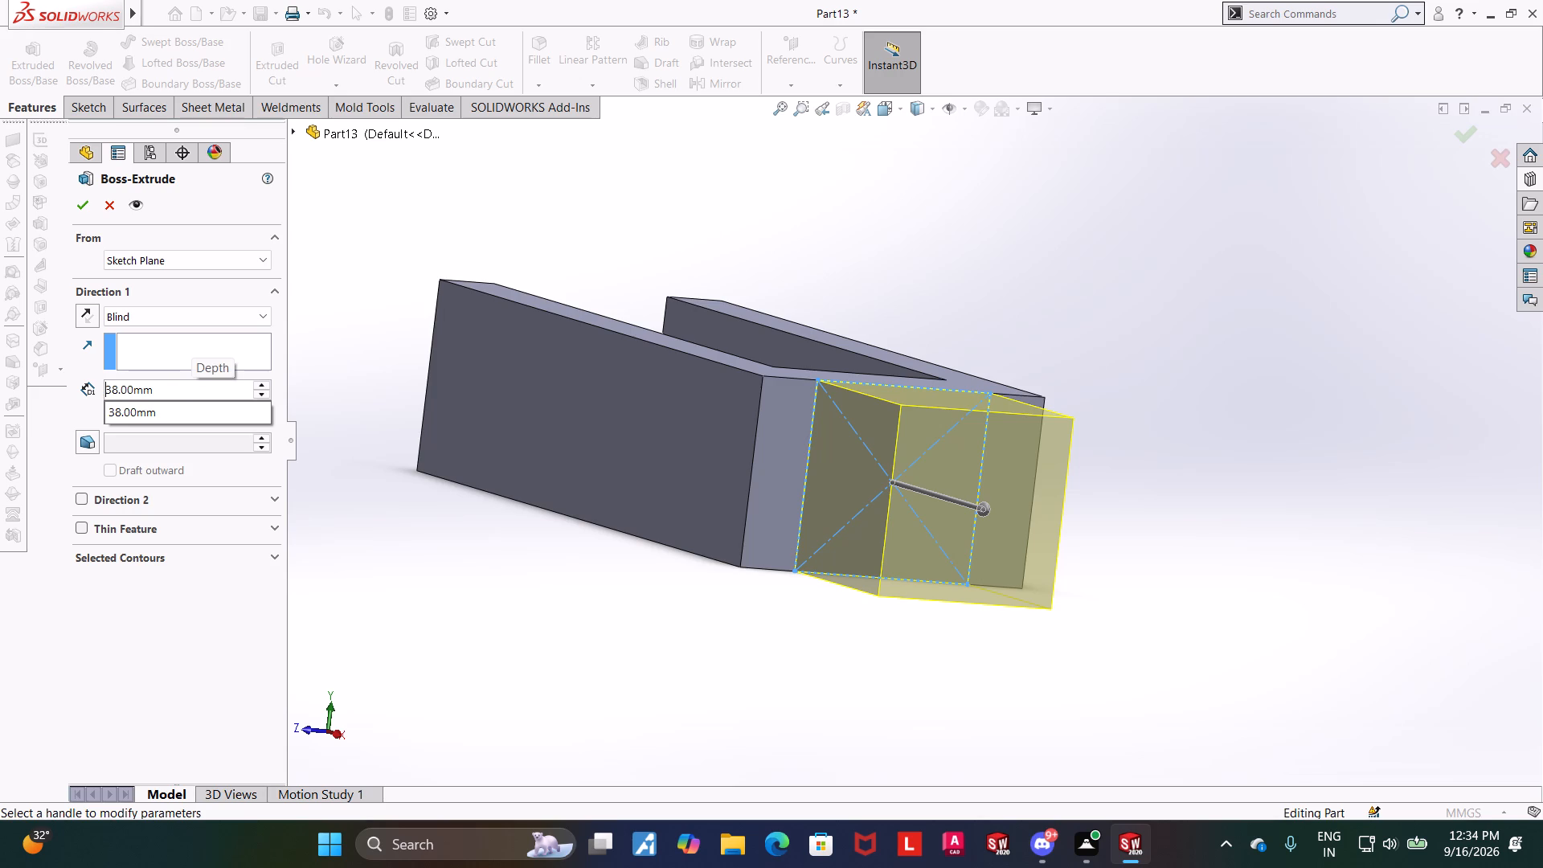
drag(182, 387, 40, 395)
text(50)
key(Return)
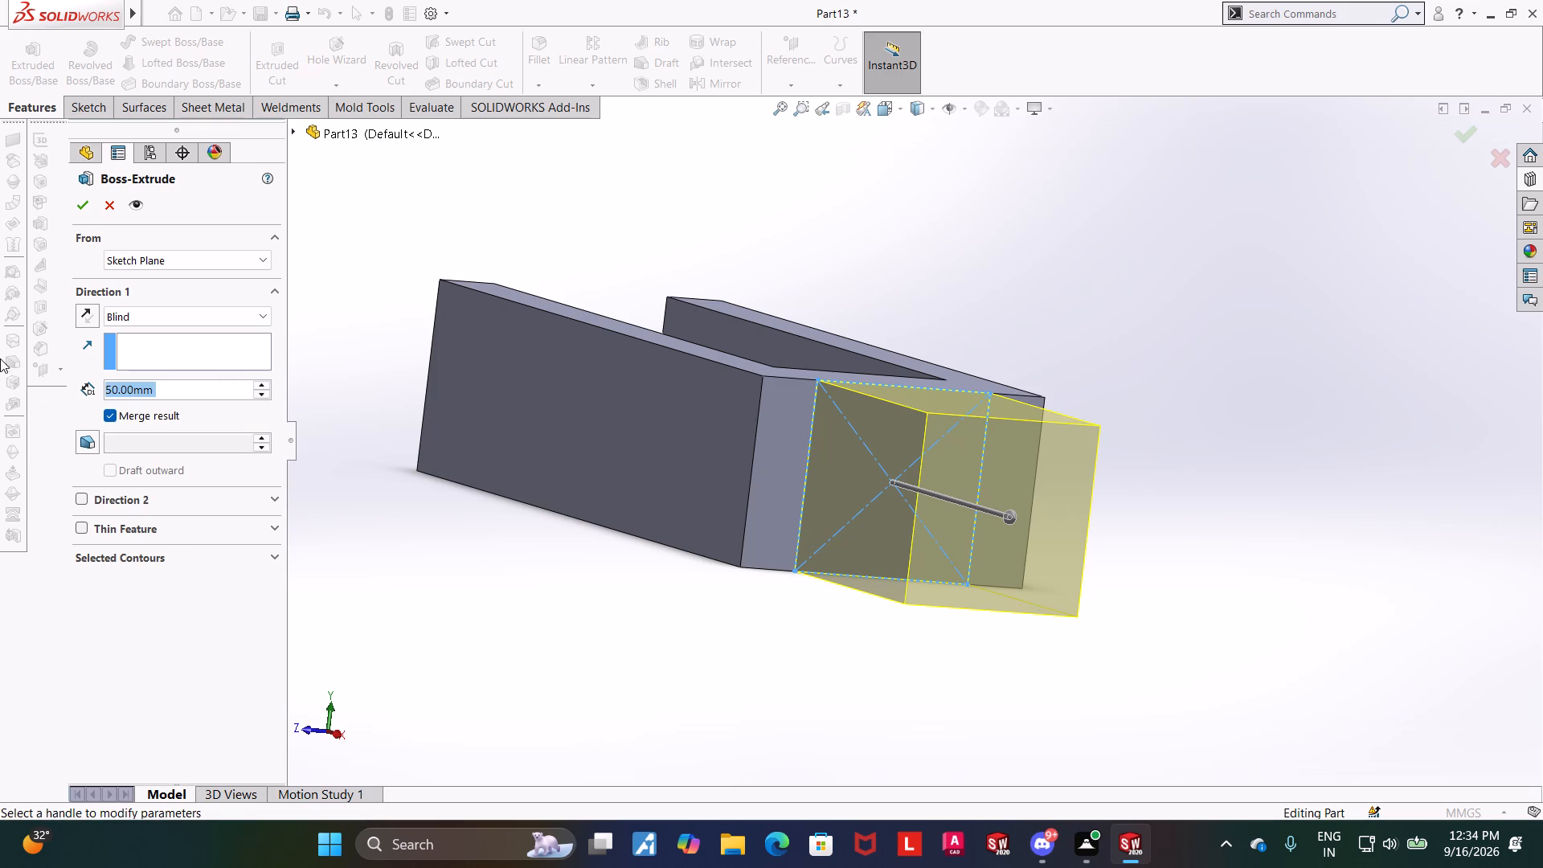
click(78, 213)
click(485, 556)
middle_drag(489, 559, 538, 635)
scroll(517, 637, up, 2)
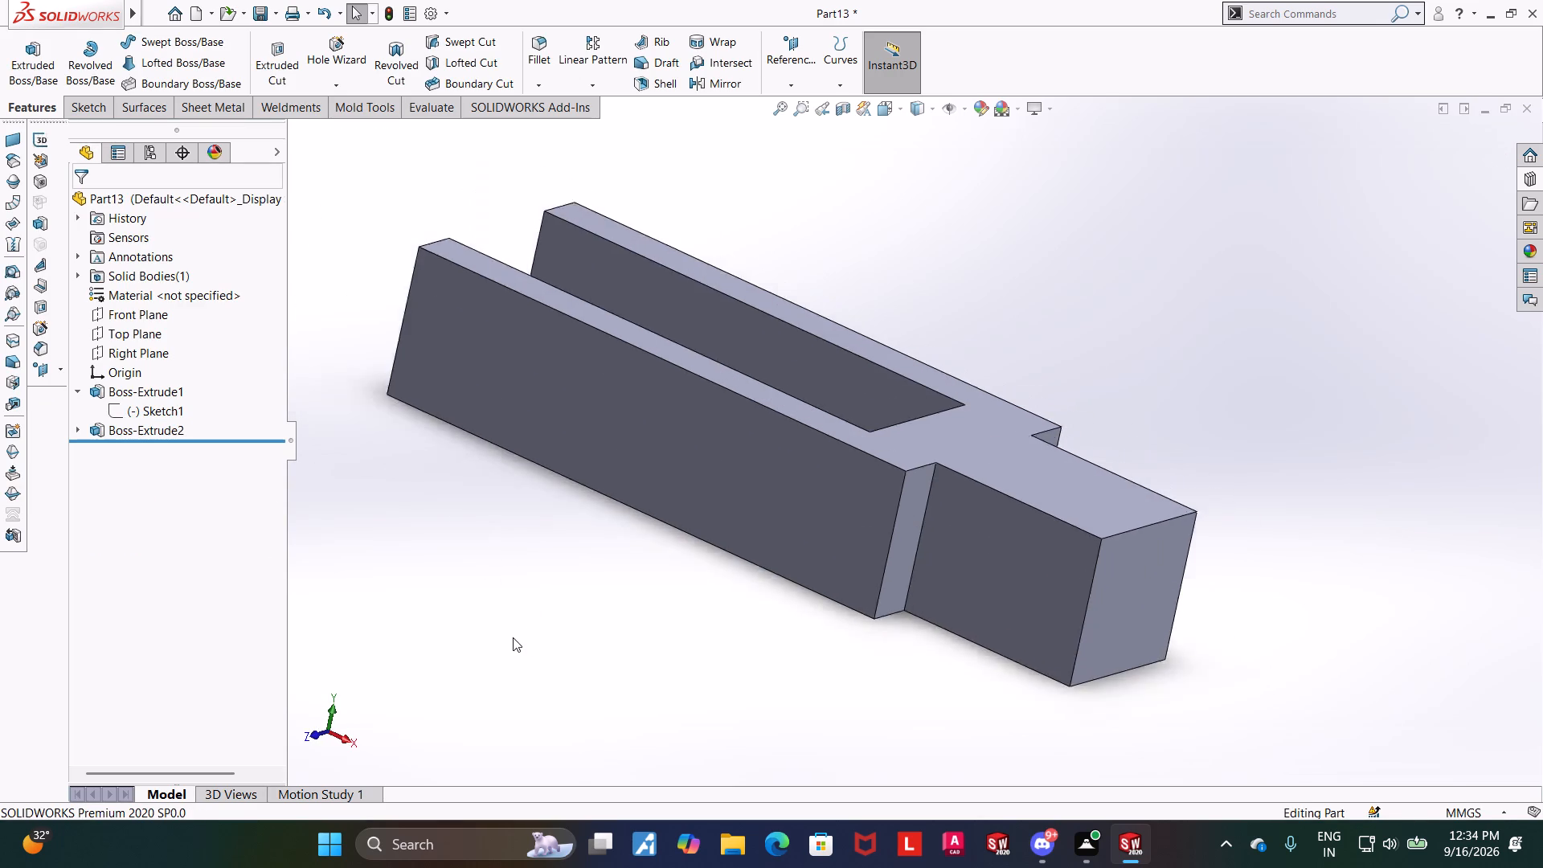
Sketch a centre rectangle about 62 mm long on the outer side face of one fork arm.
scroll(513, 637, up, 3)
middle_drag(489, 596, 555, 576)
click(756, 416)
click(830, 373)
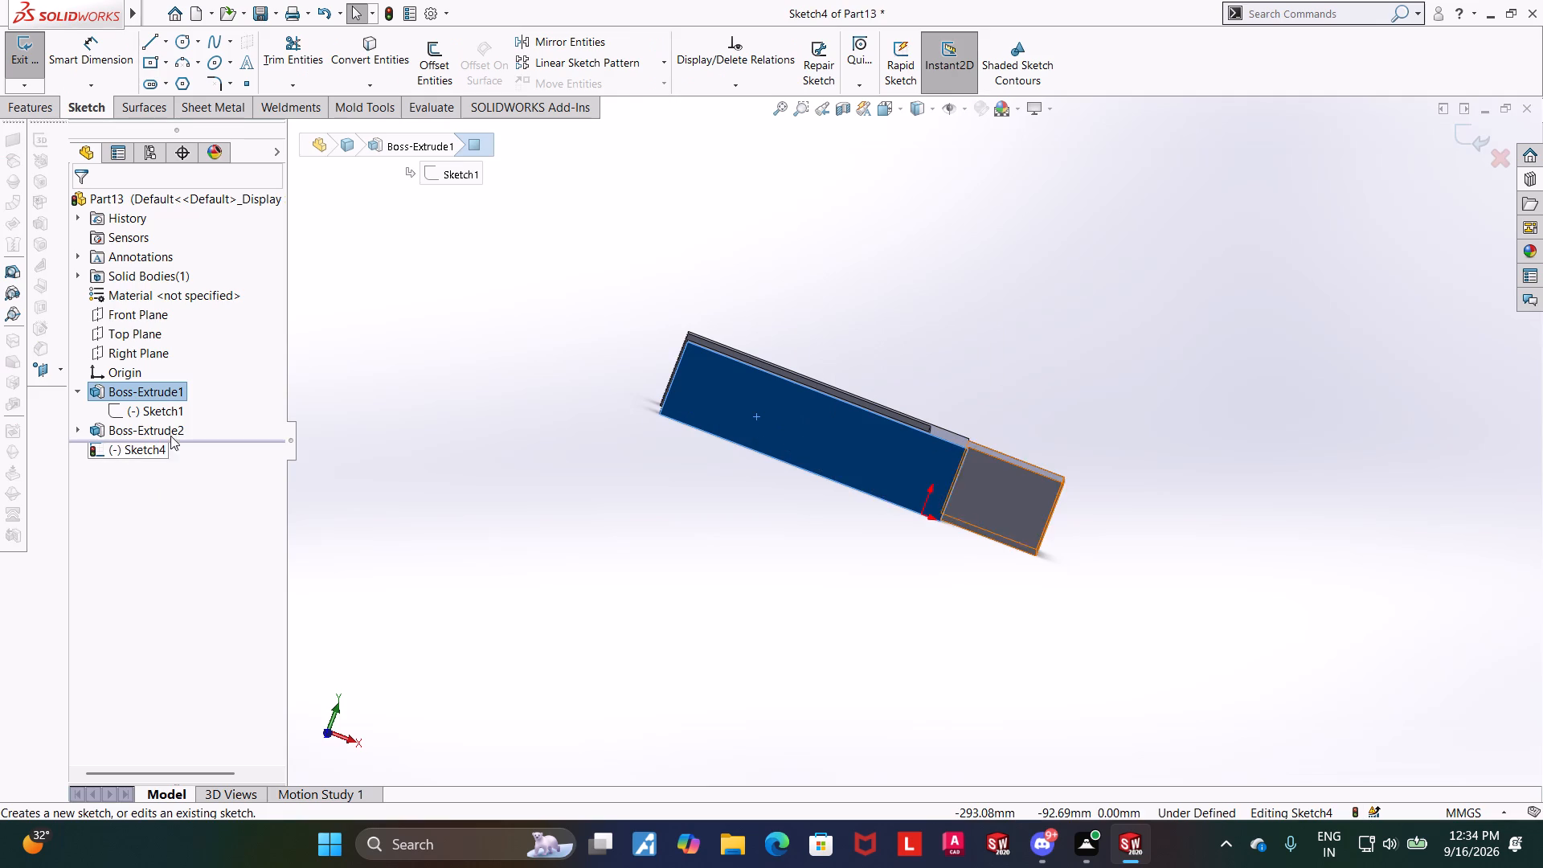
click(155, 451)
click(191, 427)
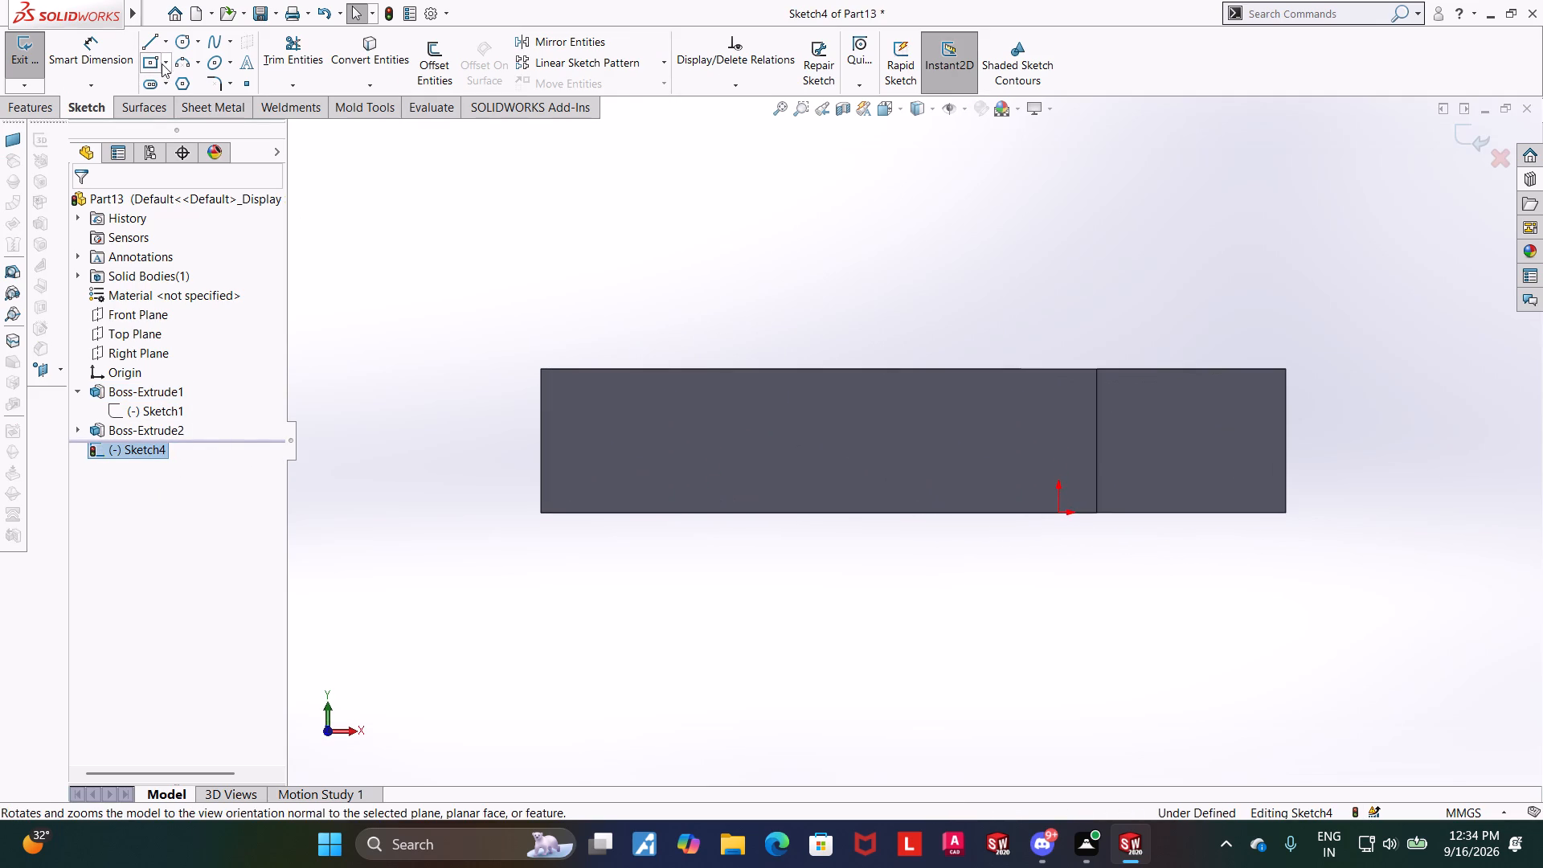
click(148, 59)
click(816, 448)
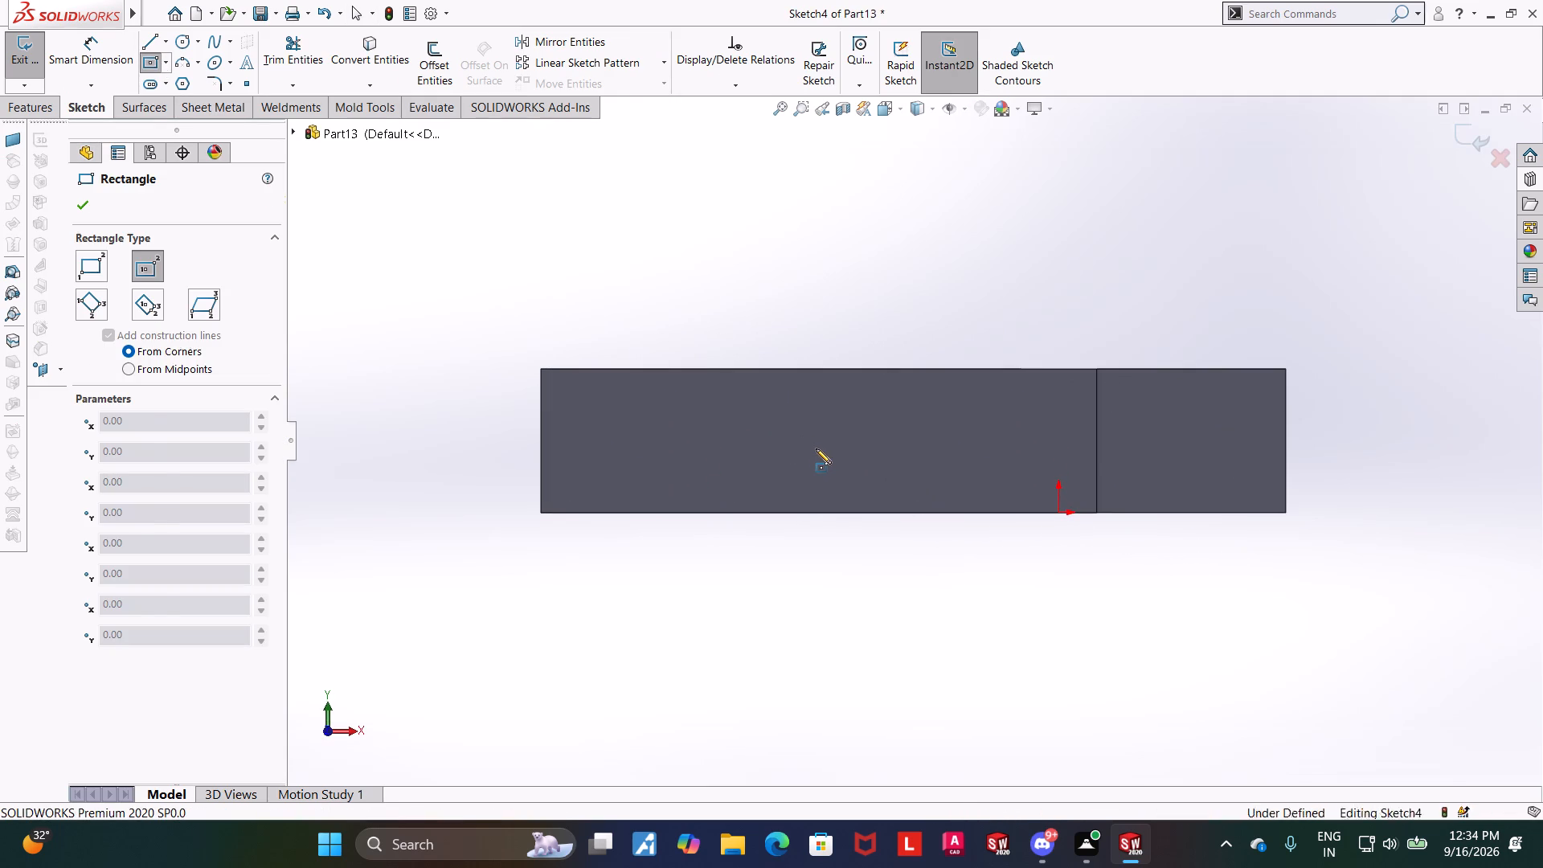
click(932, 407)
key(Escape)
key(Escape)
Dimension the rectangle's height and set it to 12 mm.
click(90, 55)
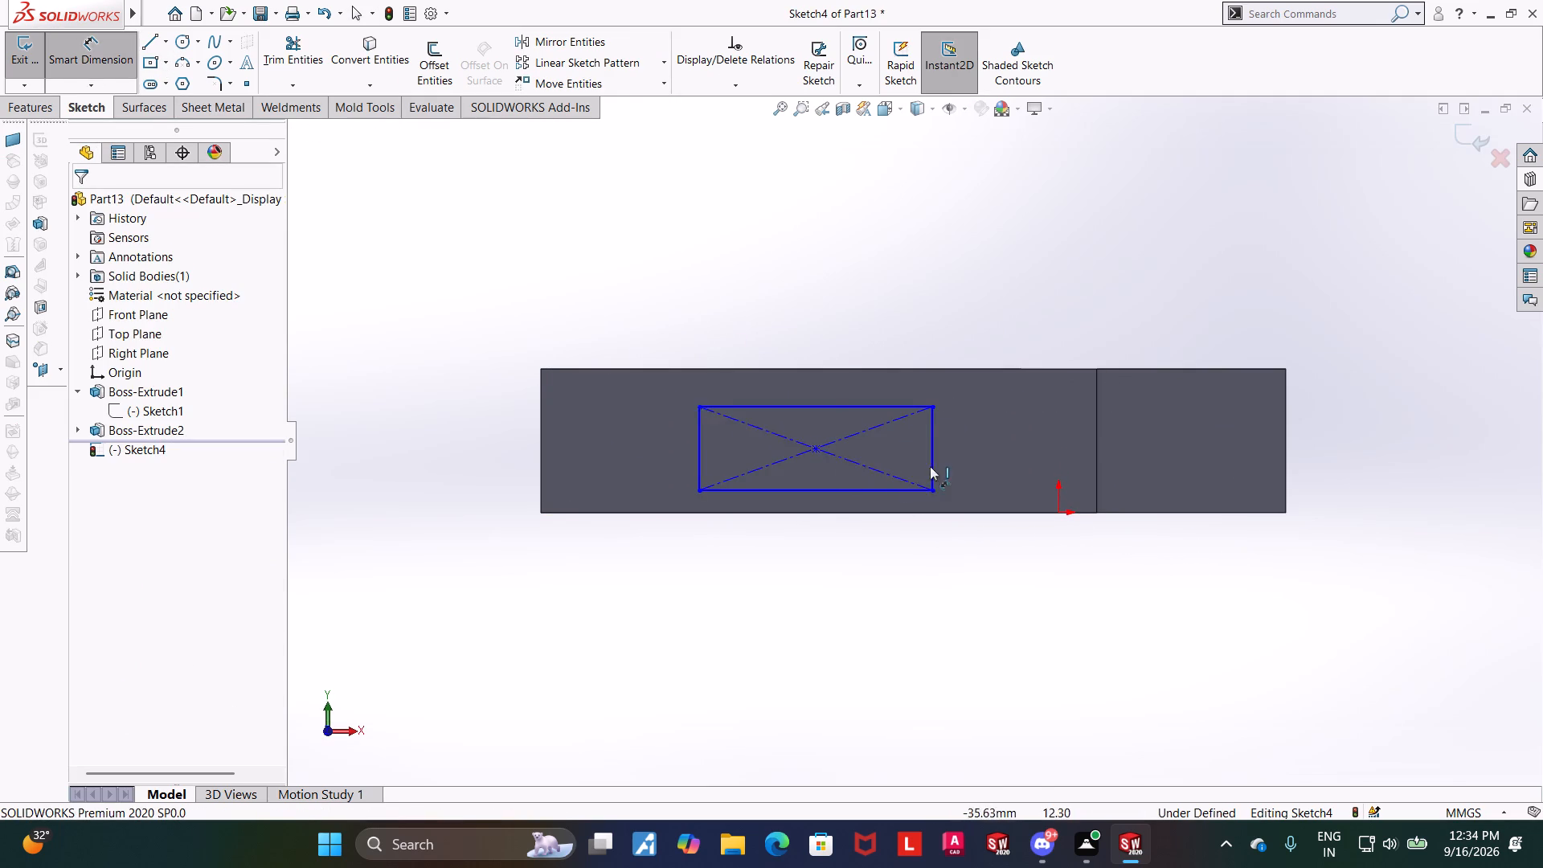
click(932, 442)
click(972, 444)
text(12)
key(Return)
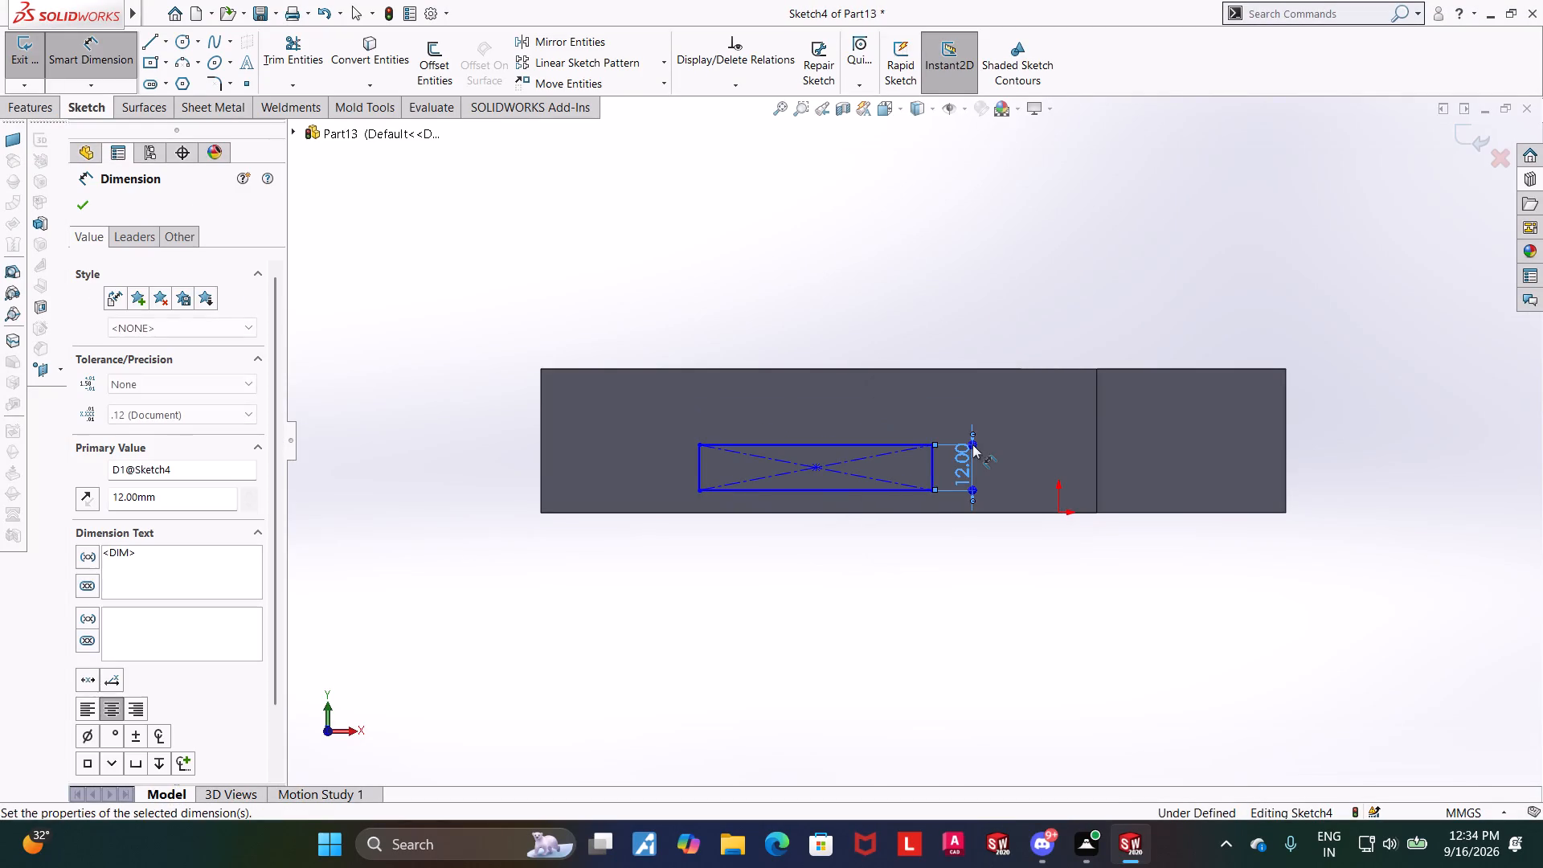
key(Escape)
key(Escape)
key(Escape)
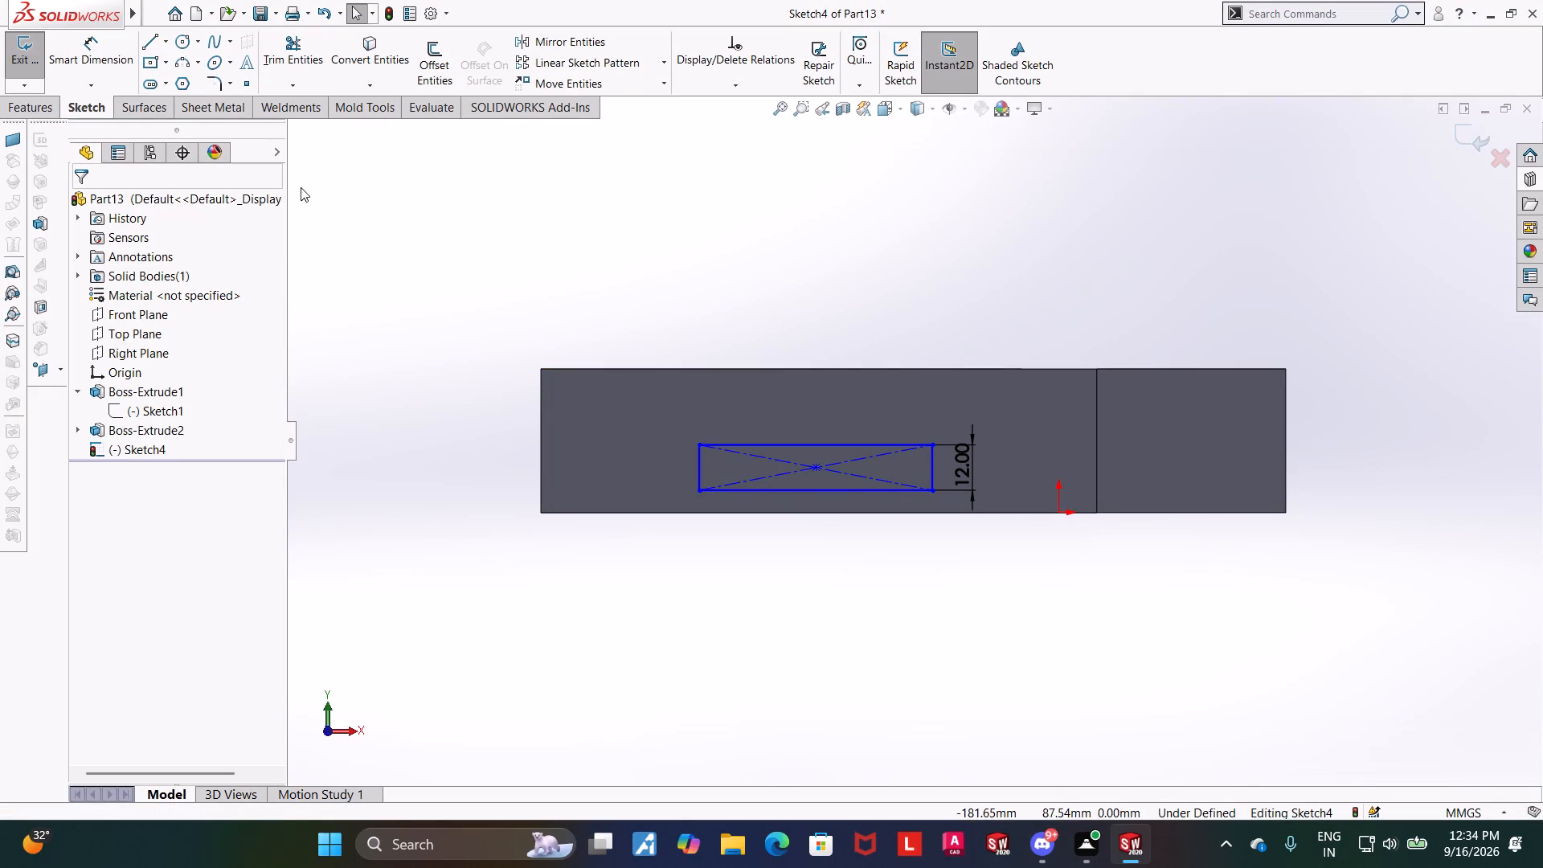
Dimension the rectangle's centre 38/2 mm above the arm face's lower edge.
click(99, 63)
click(817, 467)
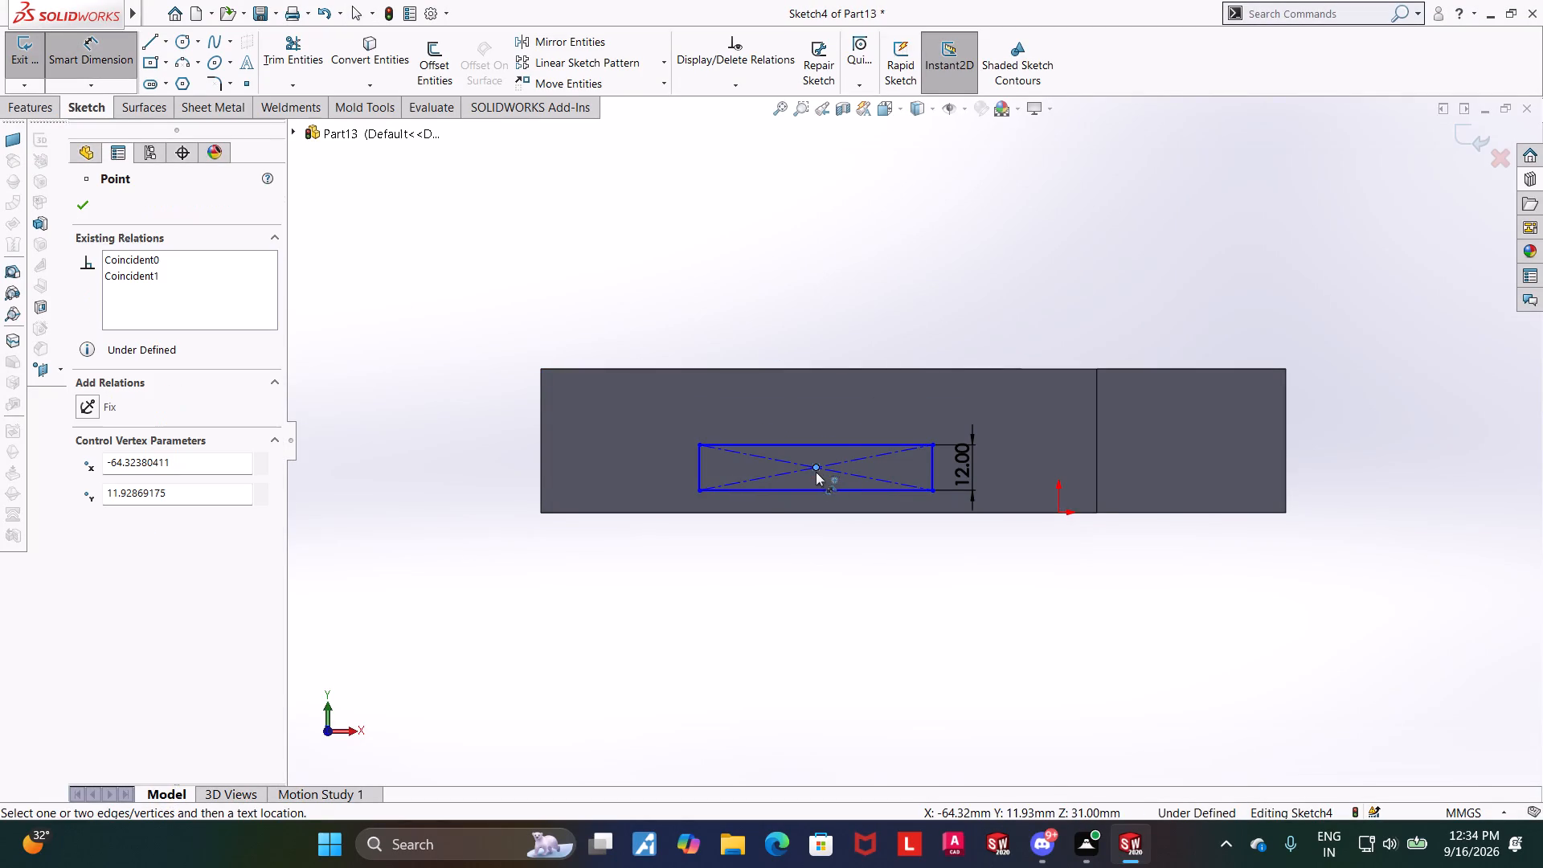
click(730, 513)
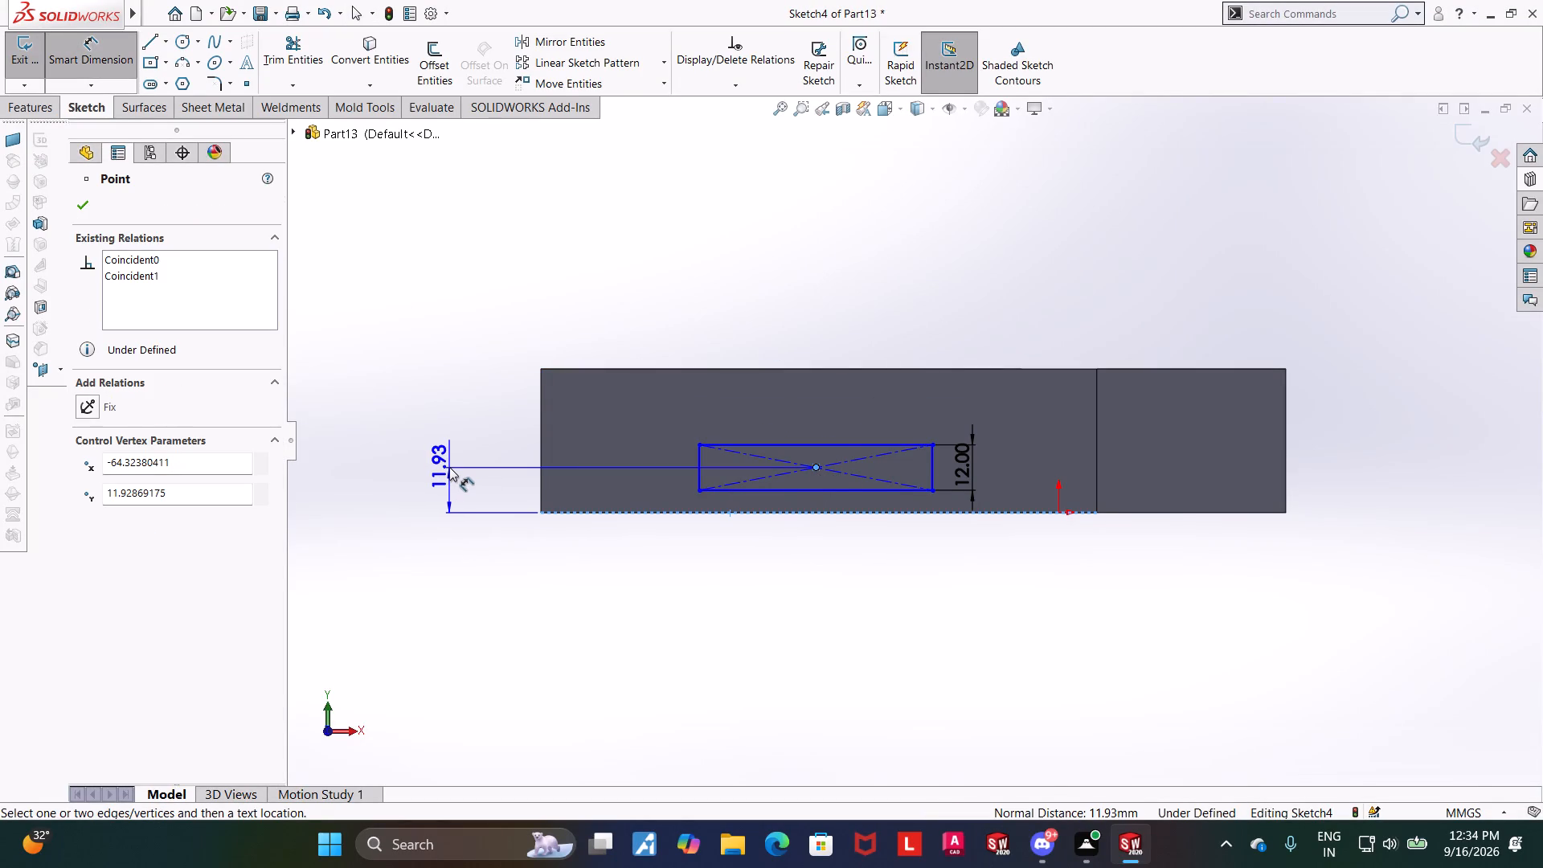
click(449, 466)
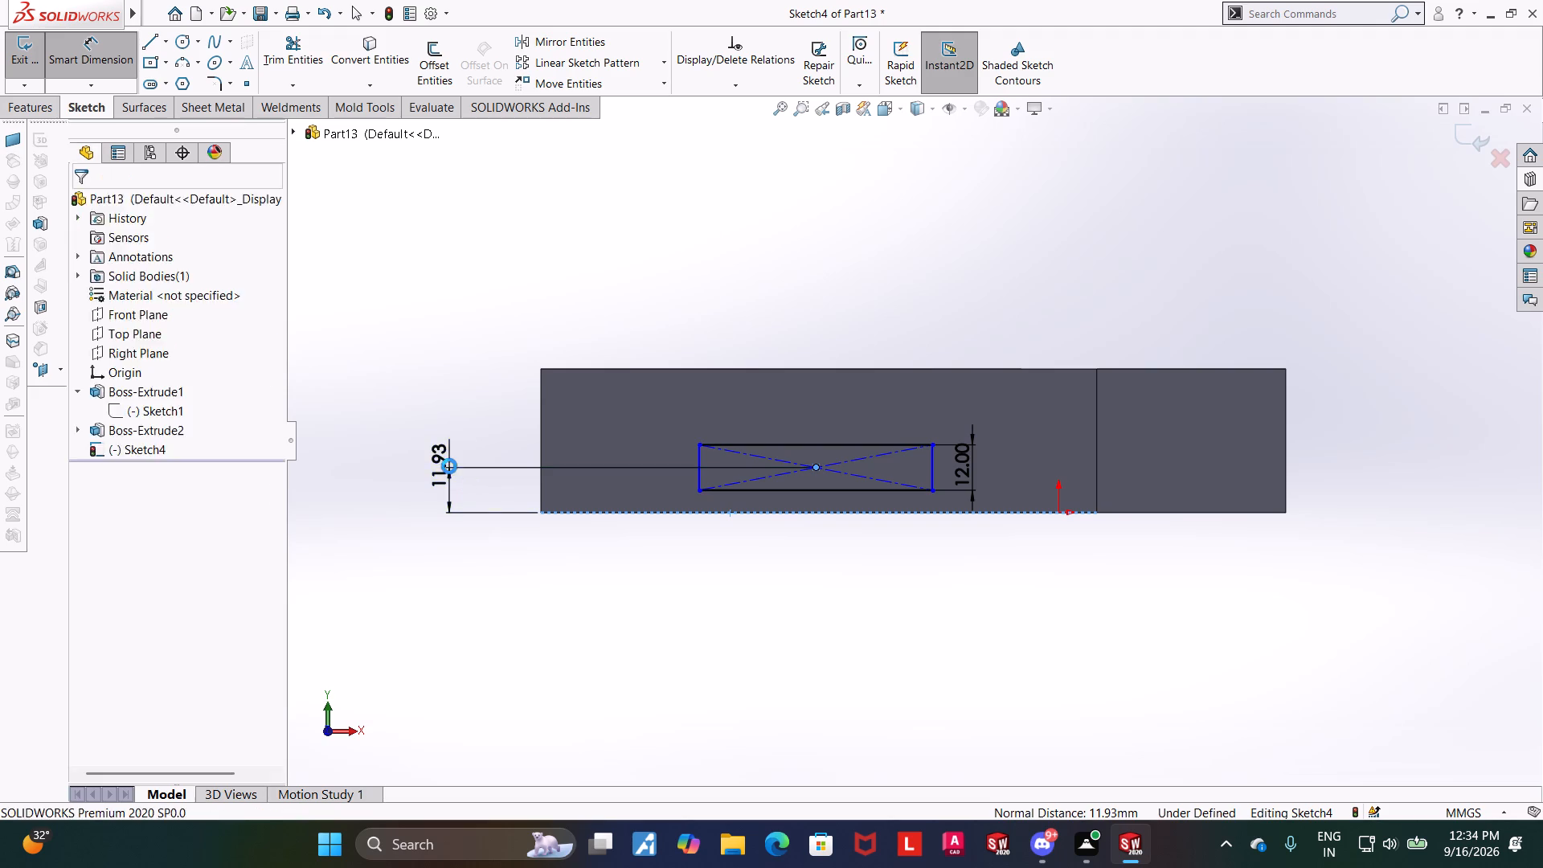
text(38/2)
key(Return)
click(75, 197)
key(Escape)
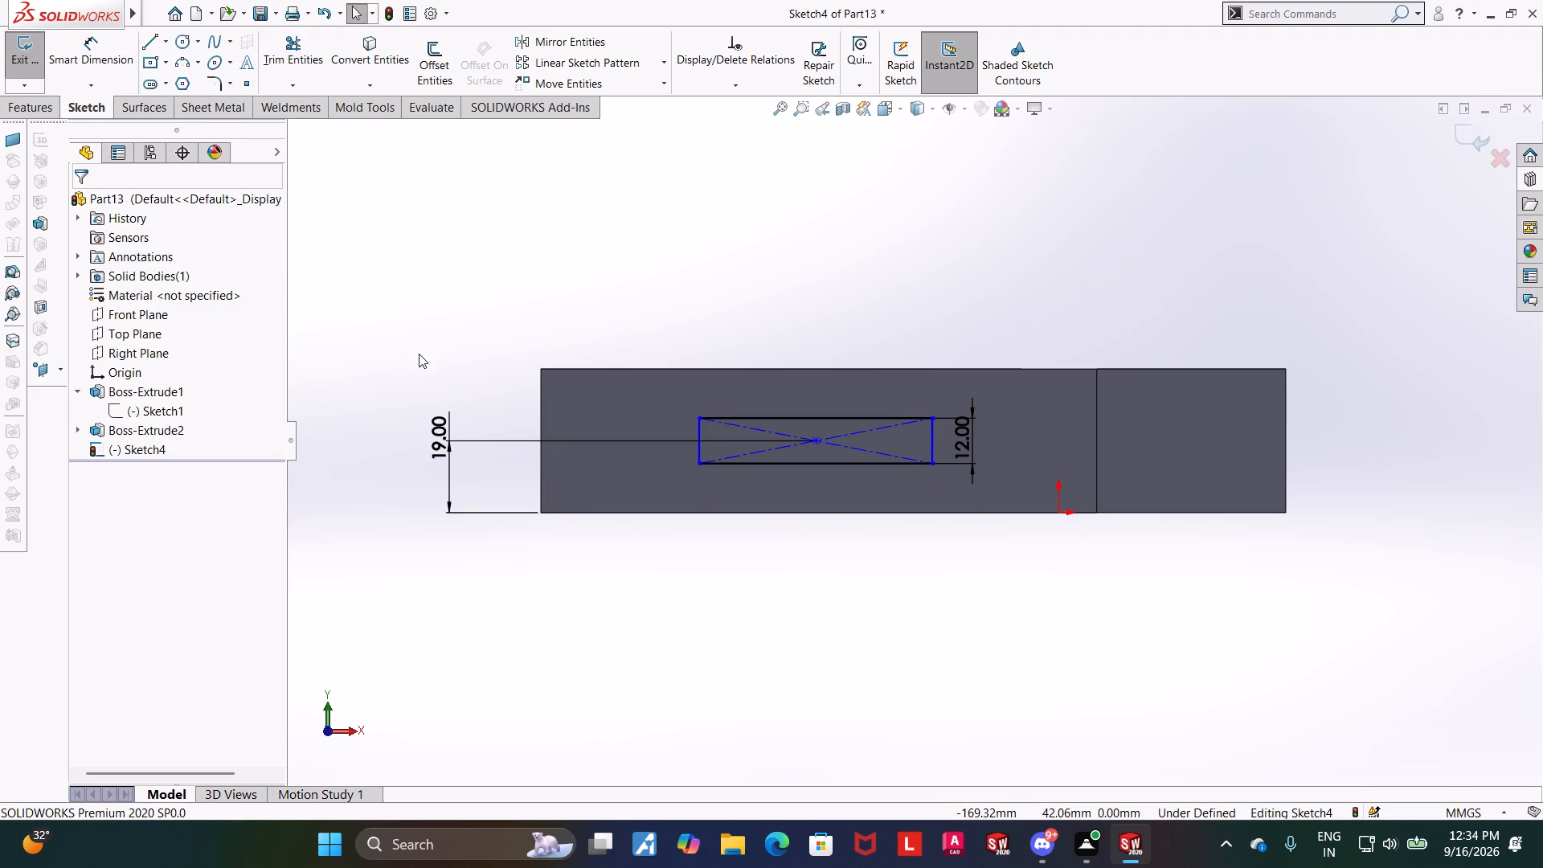
key(Escape)
key(Escape)
Dimension the rectangle's length and set it to 47 mm.
click(96, 36)
click(807, 418)
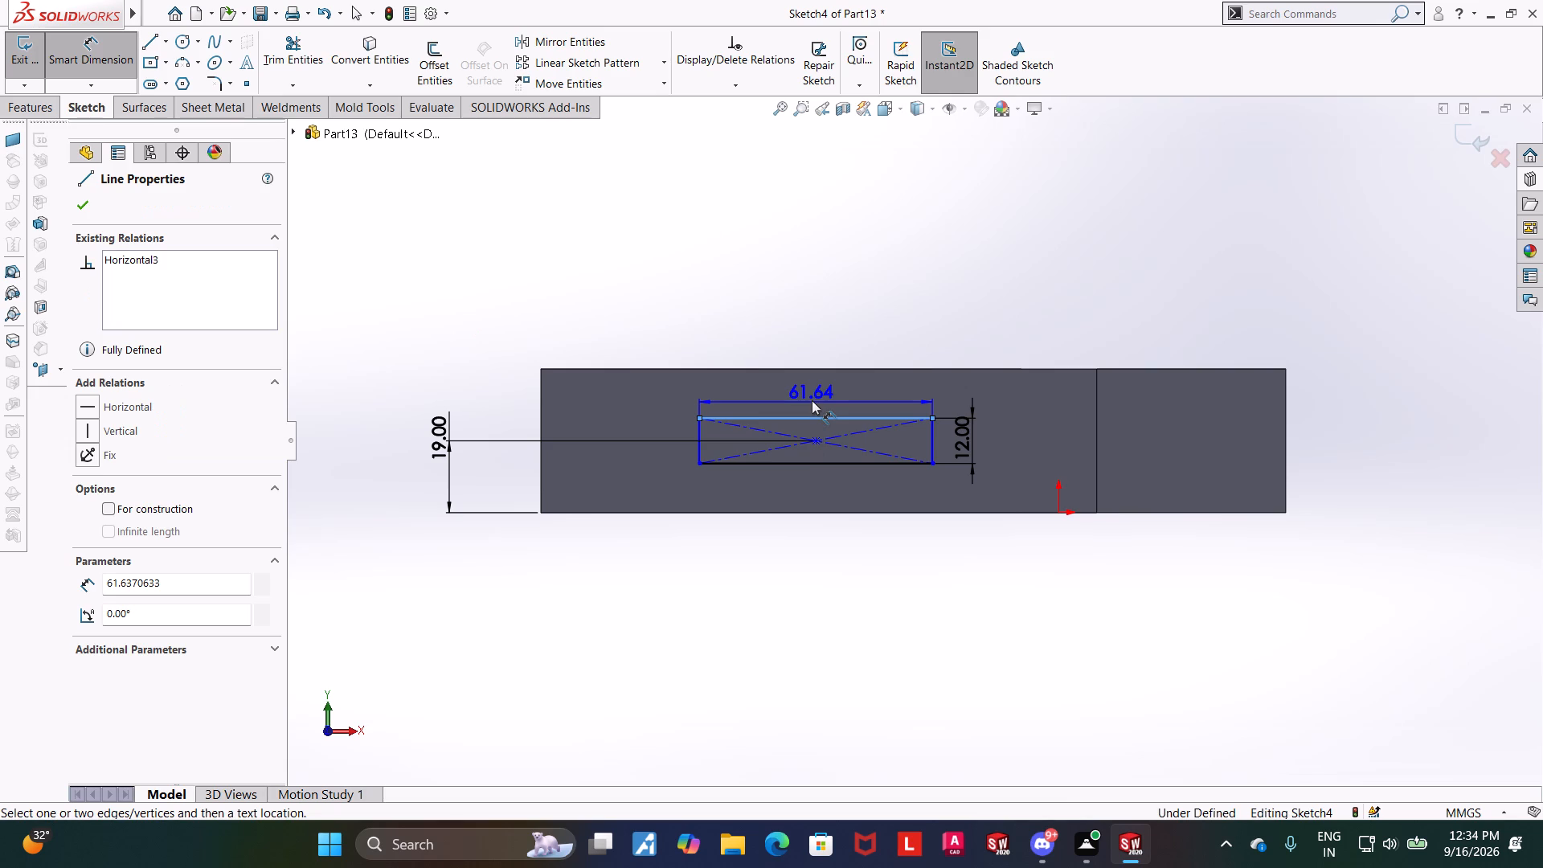
click(812, 400)
text(47)
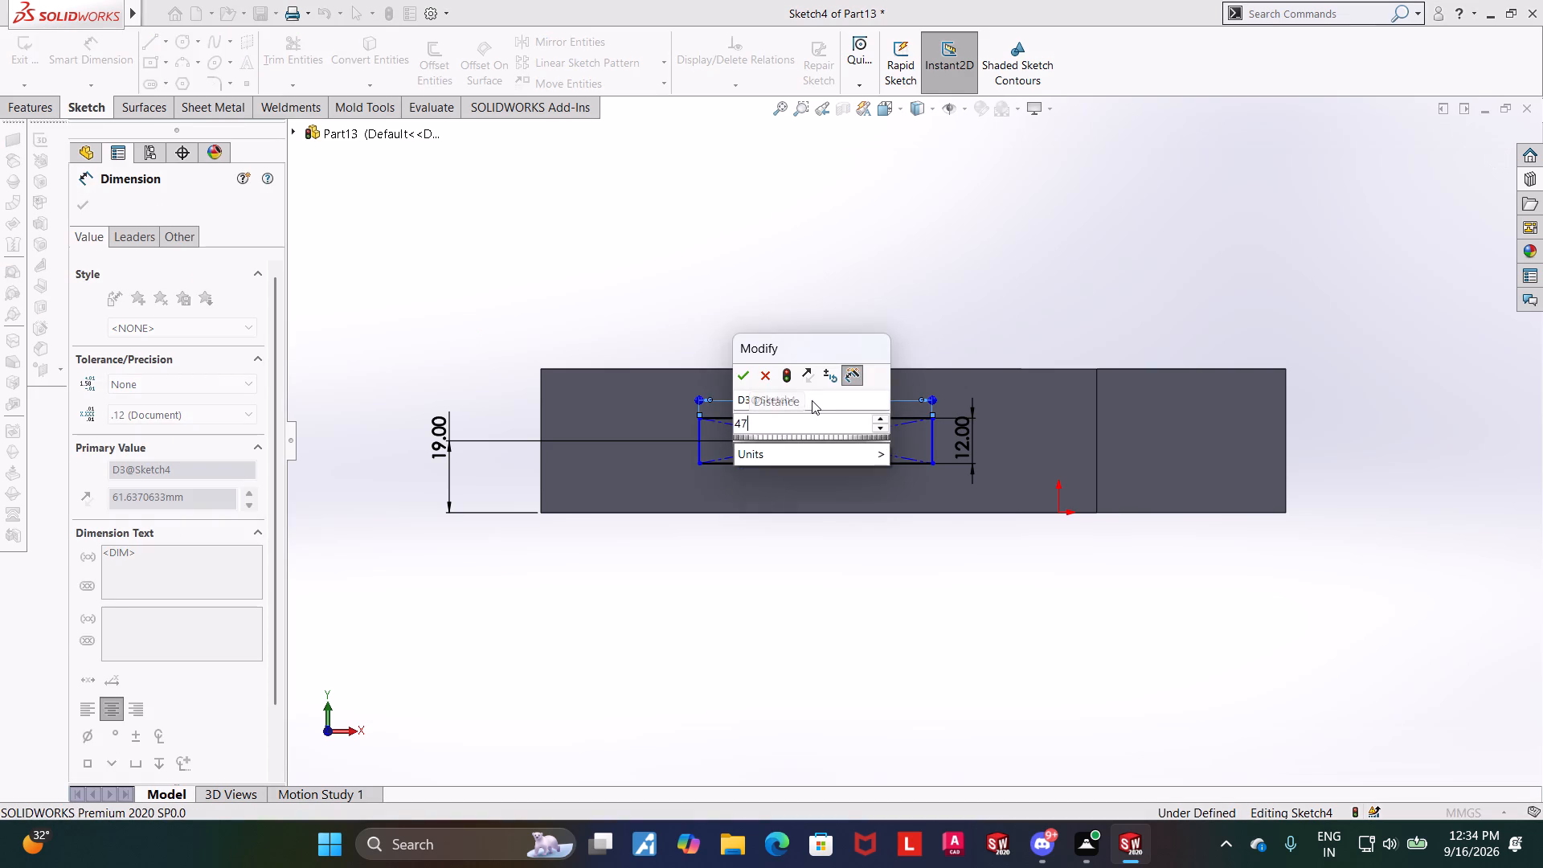
key(Return)
key(Escape)
key(Escape)
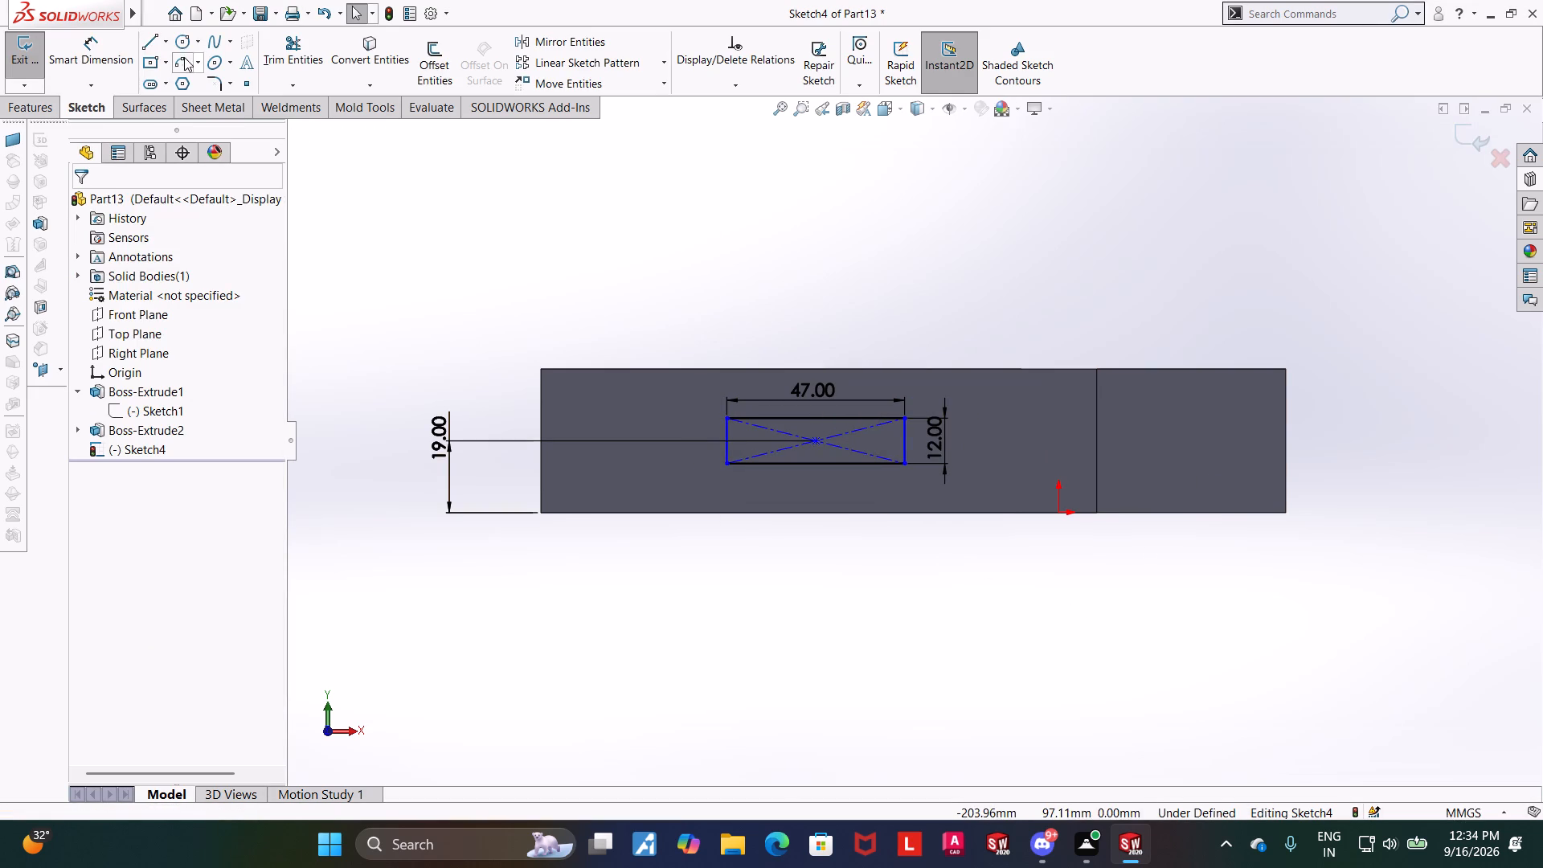
Dimension the rectangle's centre horizontally from the origin, accepting the distance as drawn, and exit the sketch.
click(80, 40)
click(1057, 513)
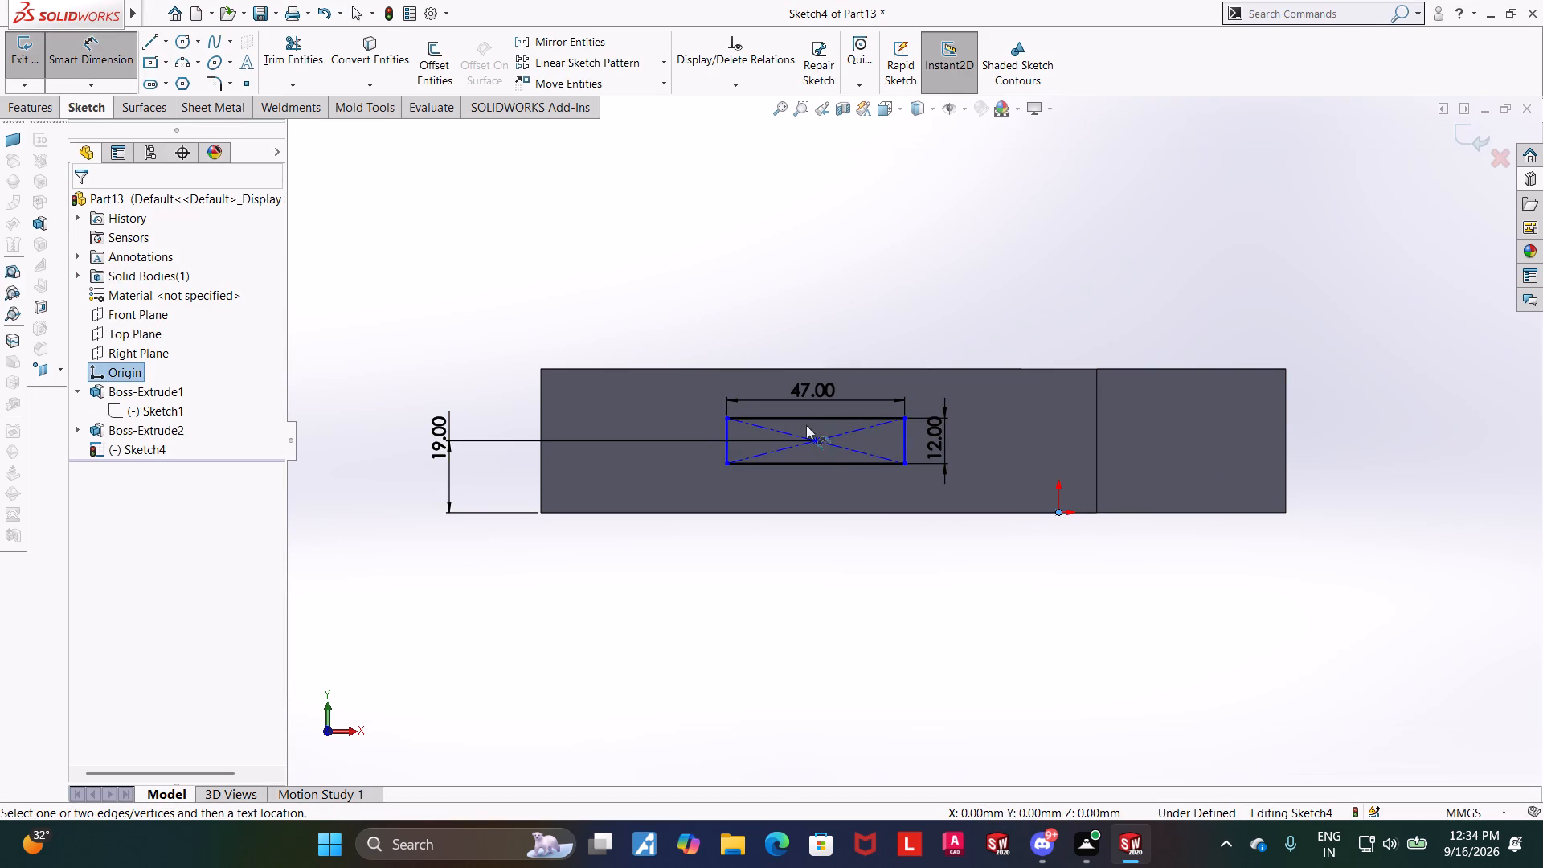
click(818, 442)
click(853, 551)
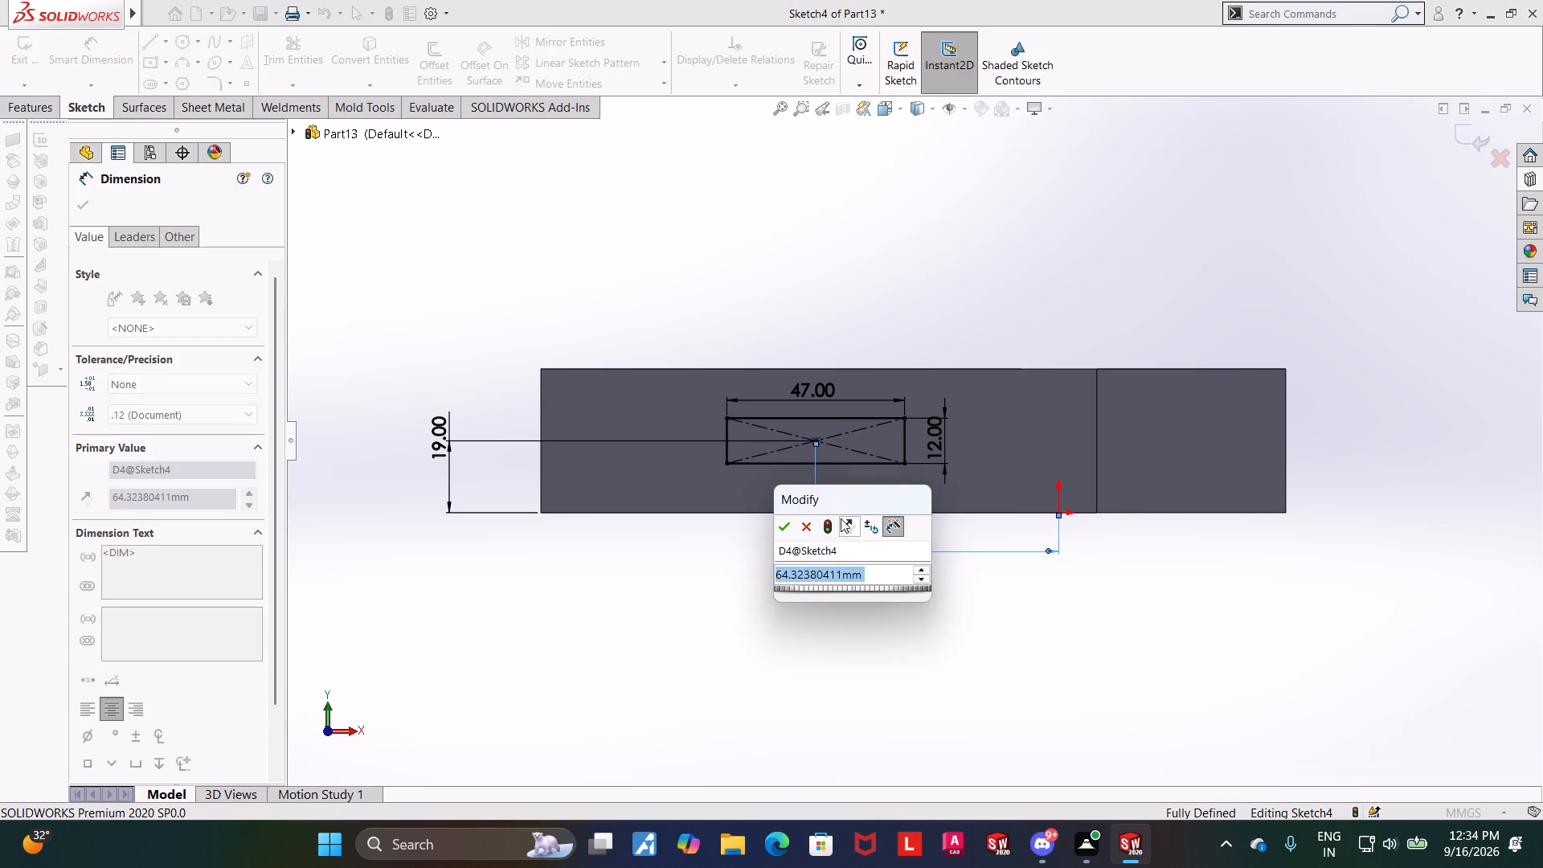
click(793, 529)
click(1386, 622)
click(1469, 129)
Cut-extrude the 47 by 12 mm rectangle blind, extending the depth far enough to pass through both fork arms.
middle_drag(1411, 298, 1369, 329)
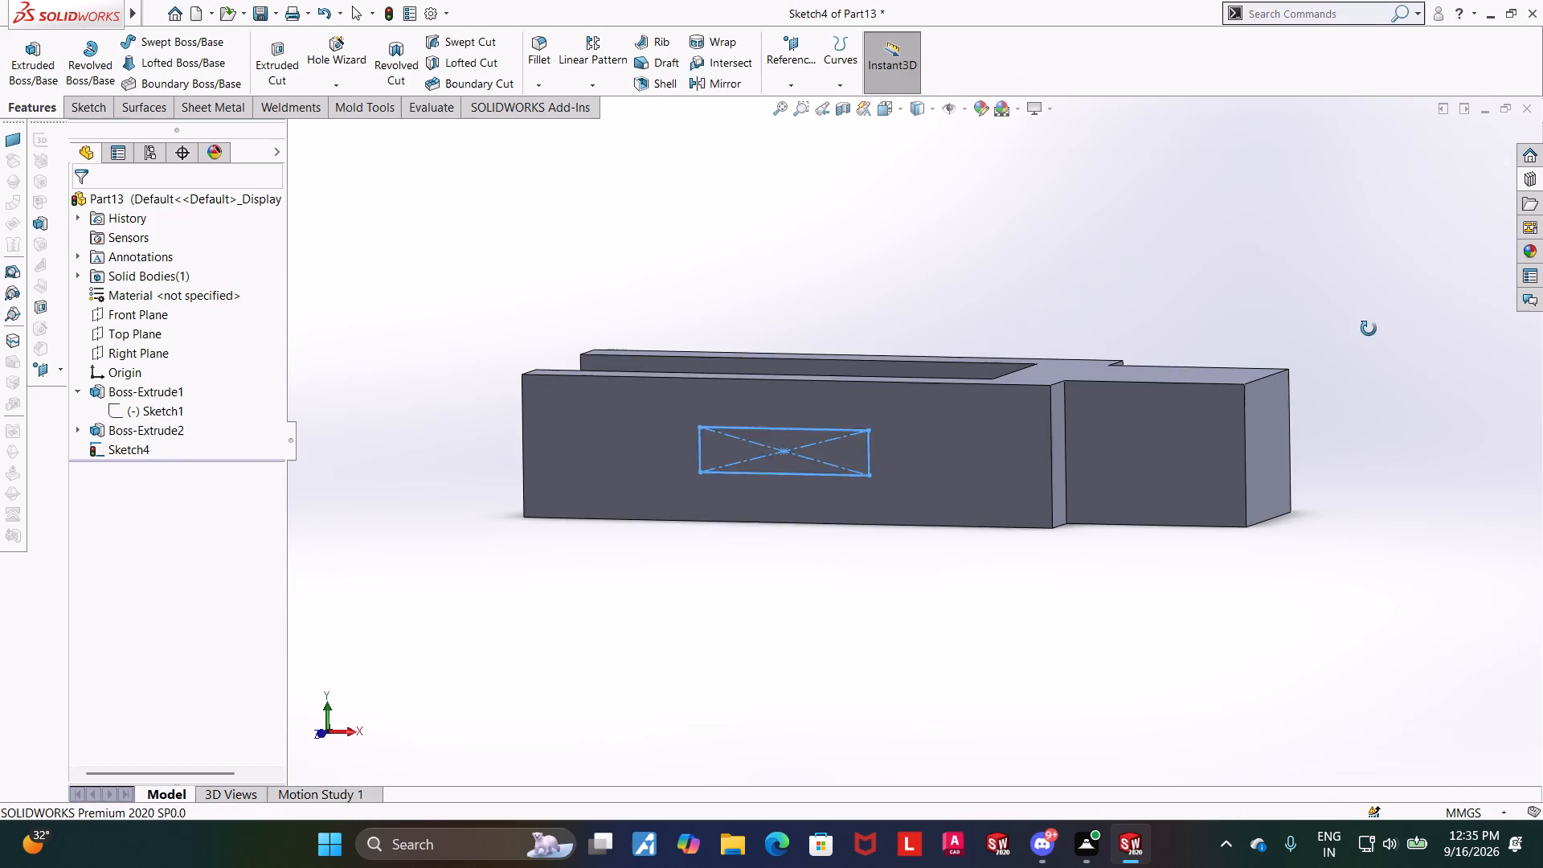
middle_drag(1369, 329, 1366, 330)
click(272, 55)
middle_drag(529, 190, 497, 237)
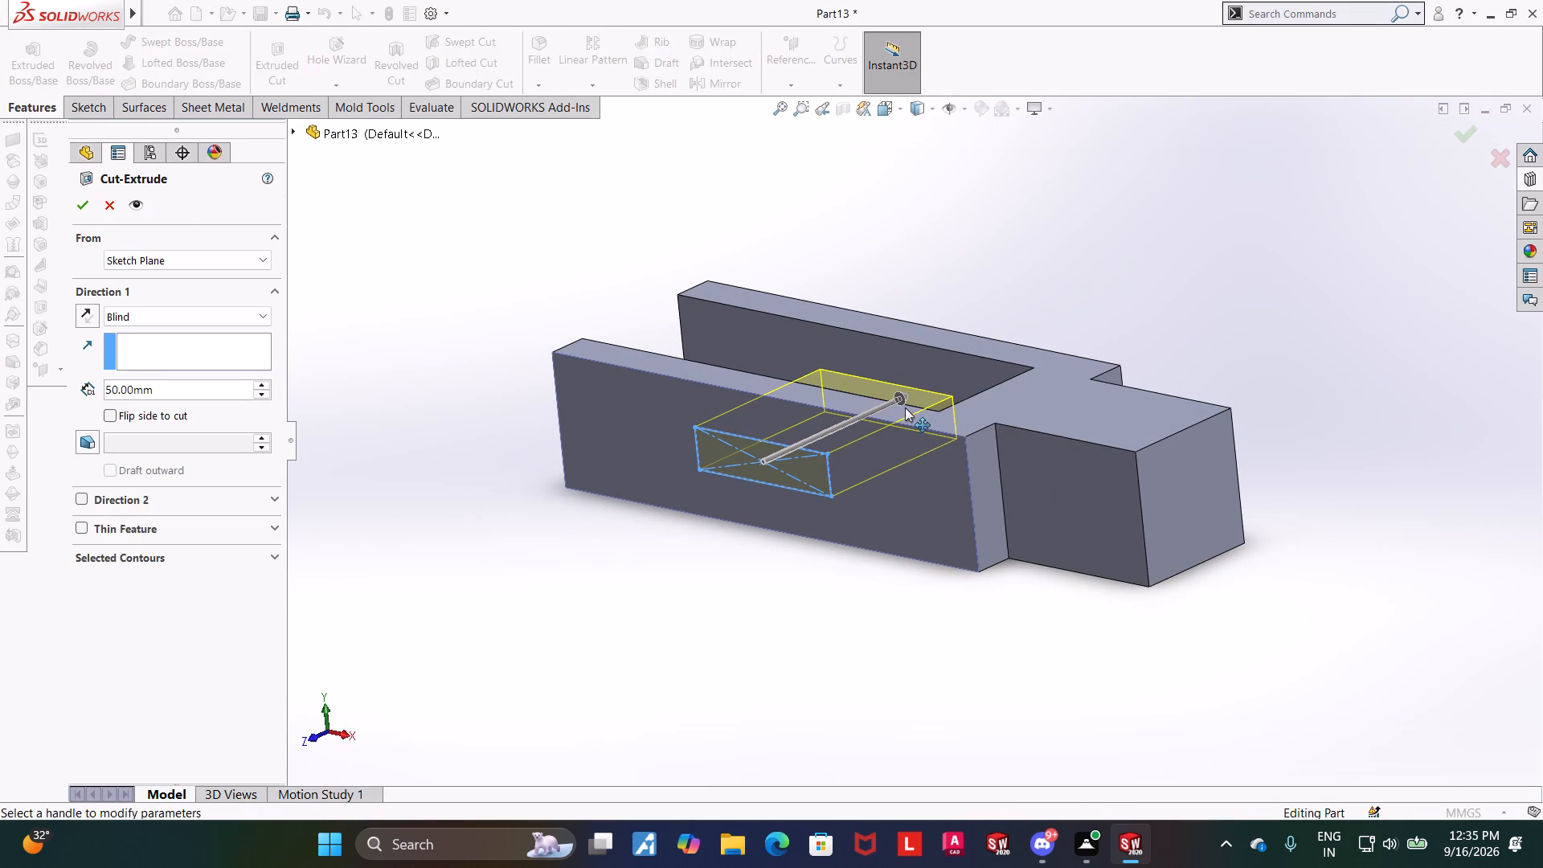
drag(902, 403, 972, 344)
click(80, 215)
click(546, 579)
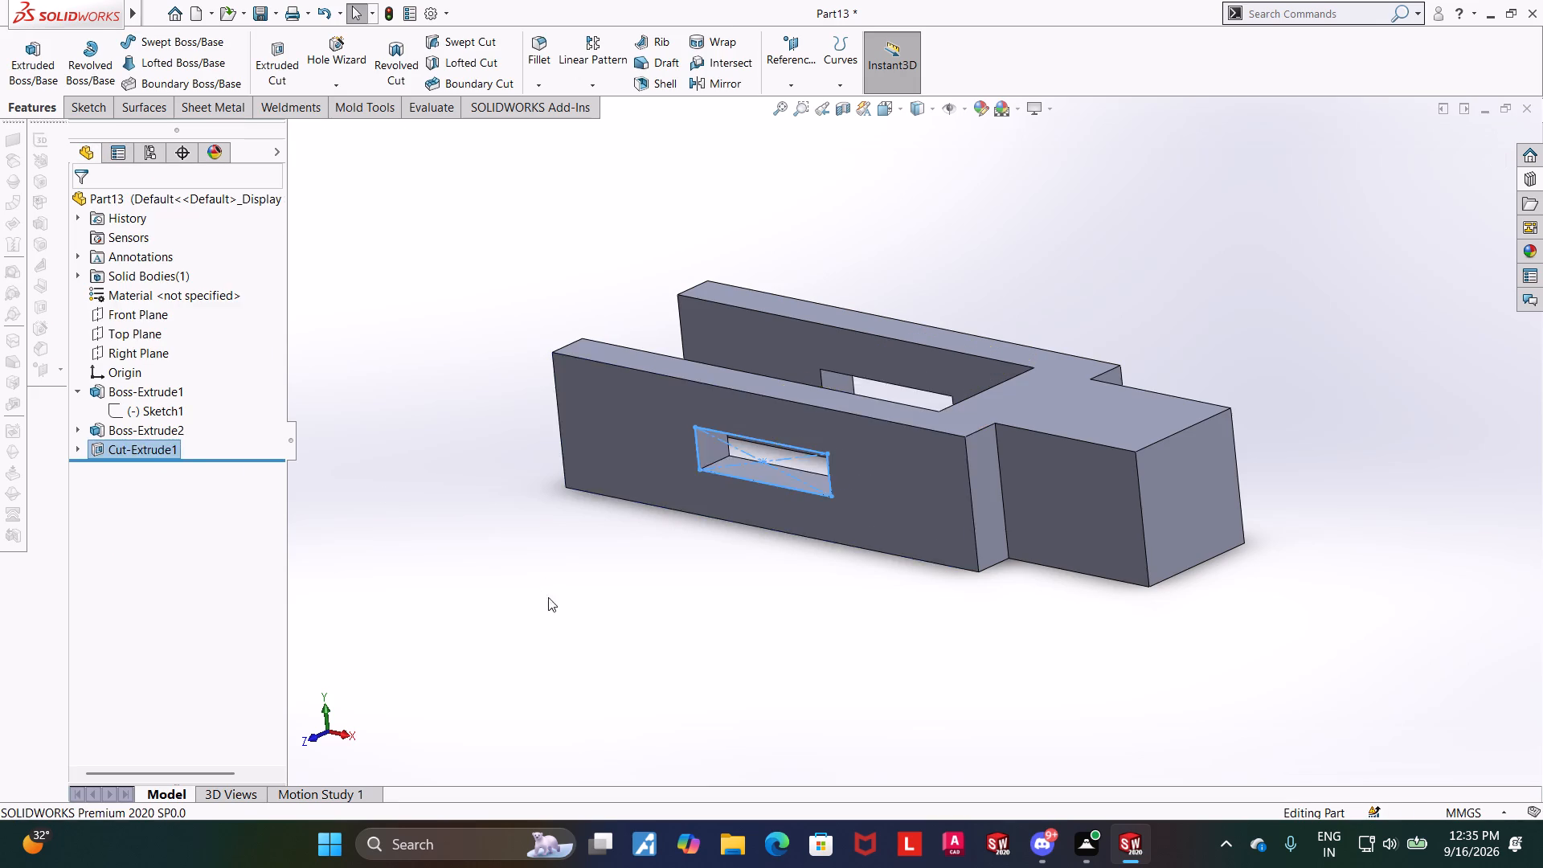
Examine the rectangular slots through both fork arms from several angles.
scroll(559, 600, up, 1)
middle_drag(563, 599, 616, 552)
middle_drag(671, 580, 708, 773)
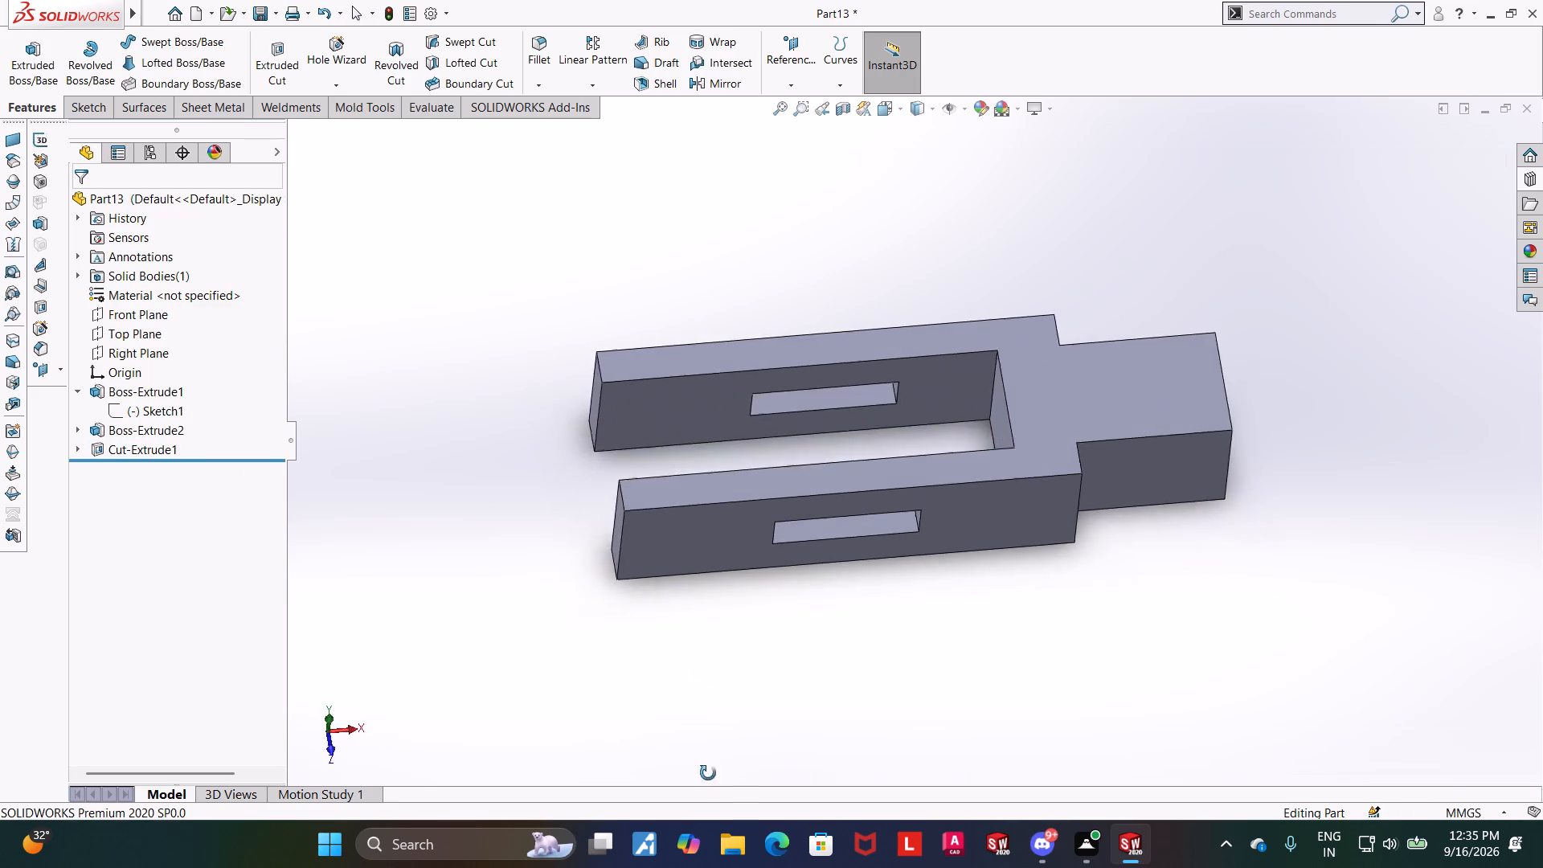
middle_drag(708, 773, 664, 780)
middle_drag(634, 754, 710, 597)
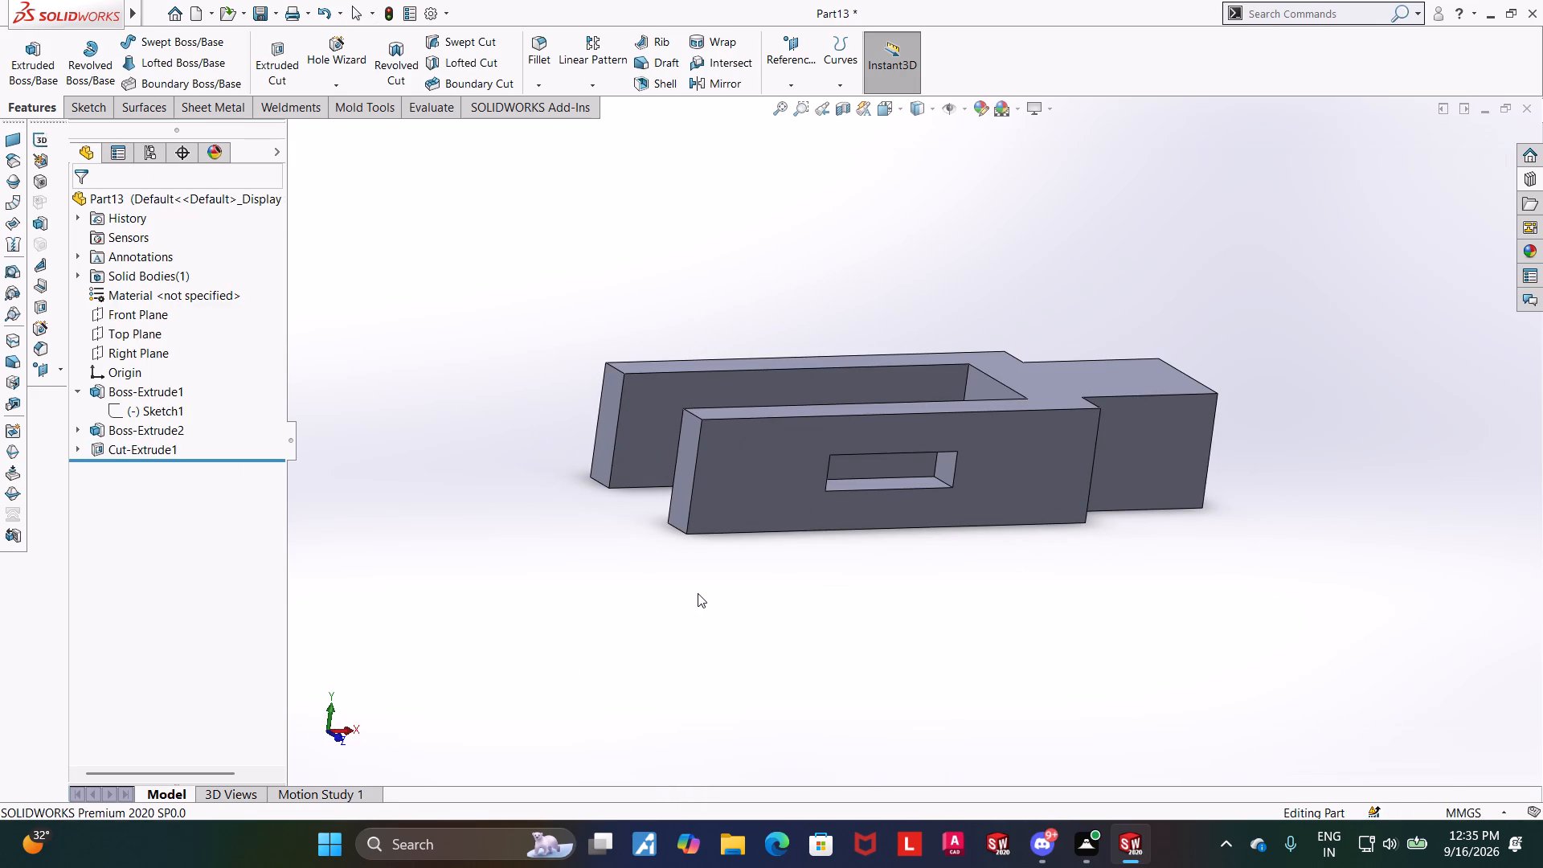
middle_drag(954, 656, 854, 674)
middle_drag(854, 674, 834, 696)
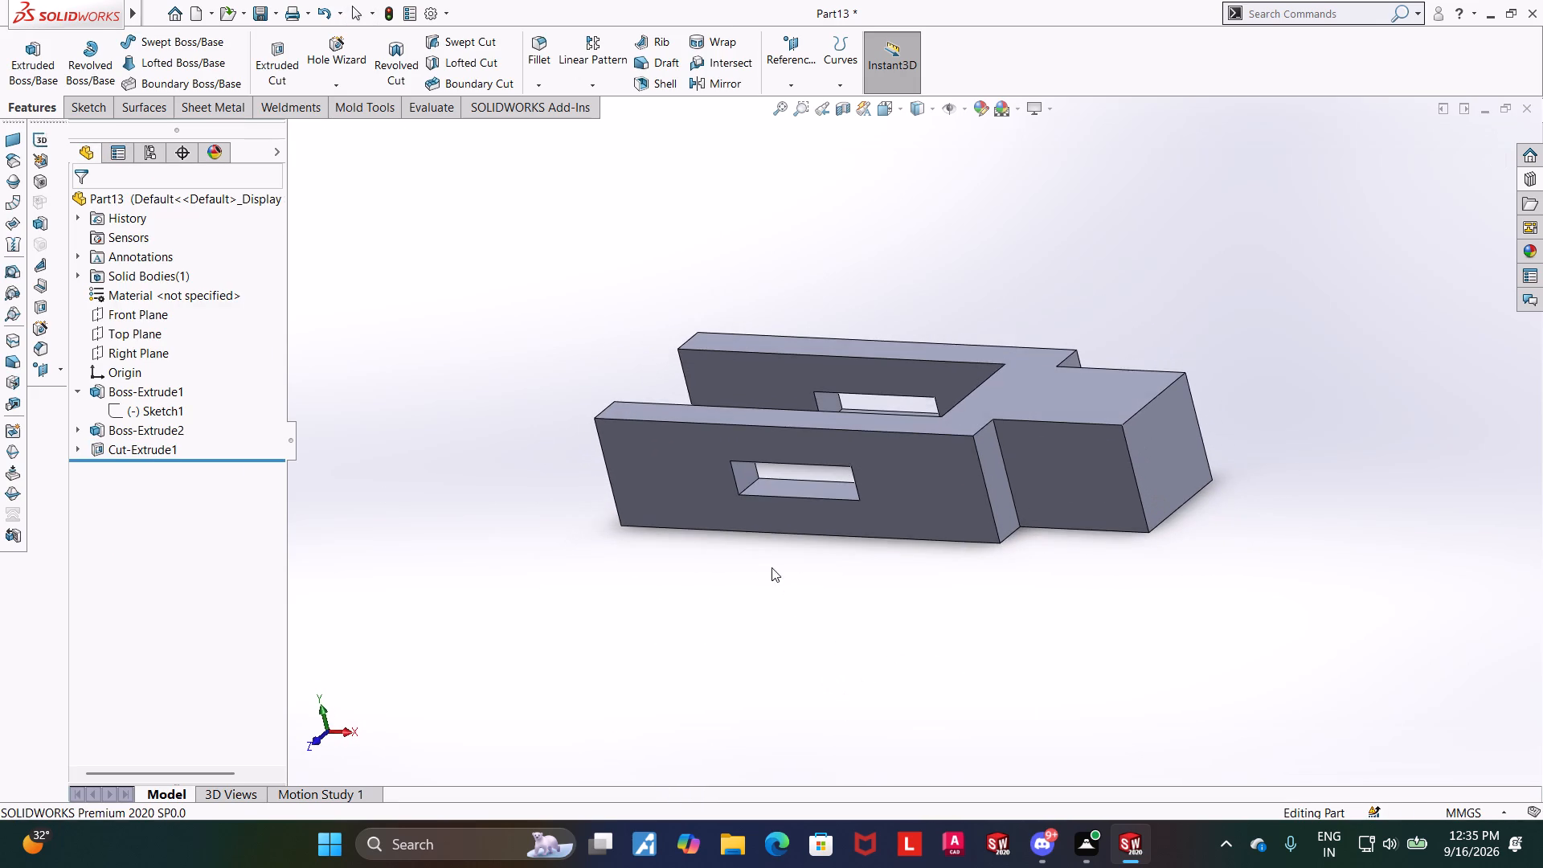
middle_drag(771, 567, 774, 685)
middle_drag(785, 583, 820, 702)
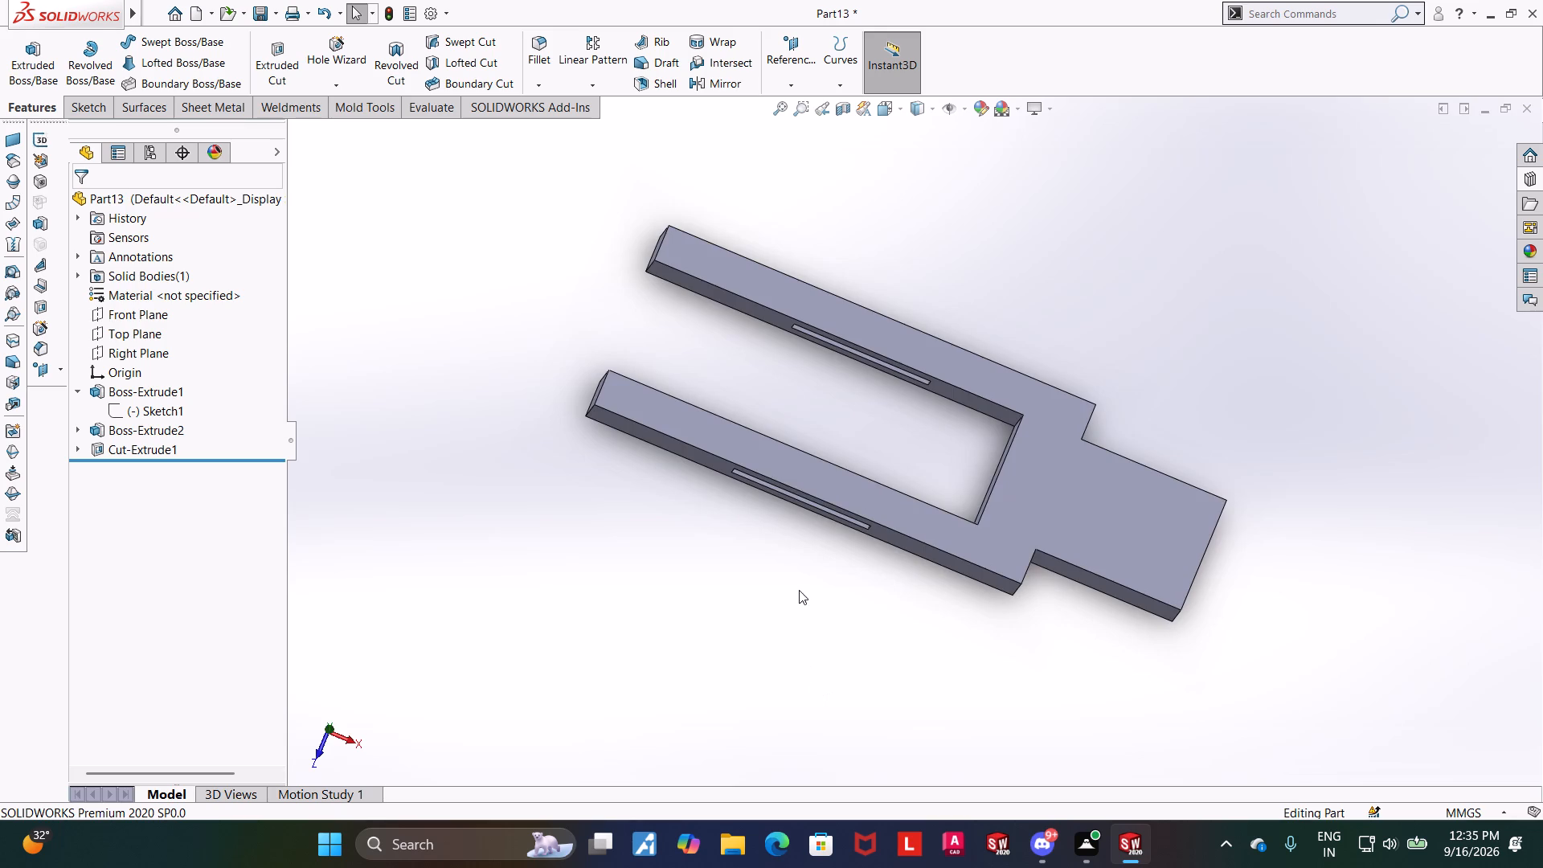
middle_drag(808, 600, 808, 744)
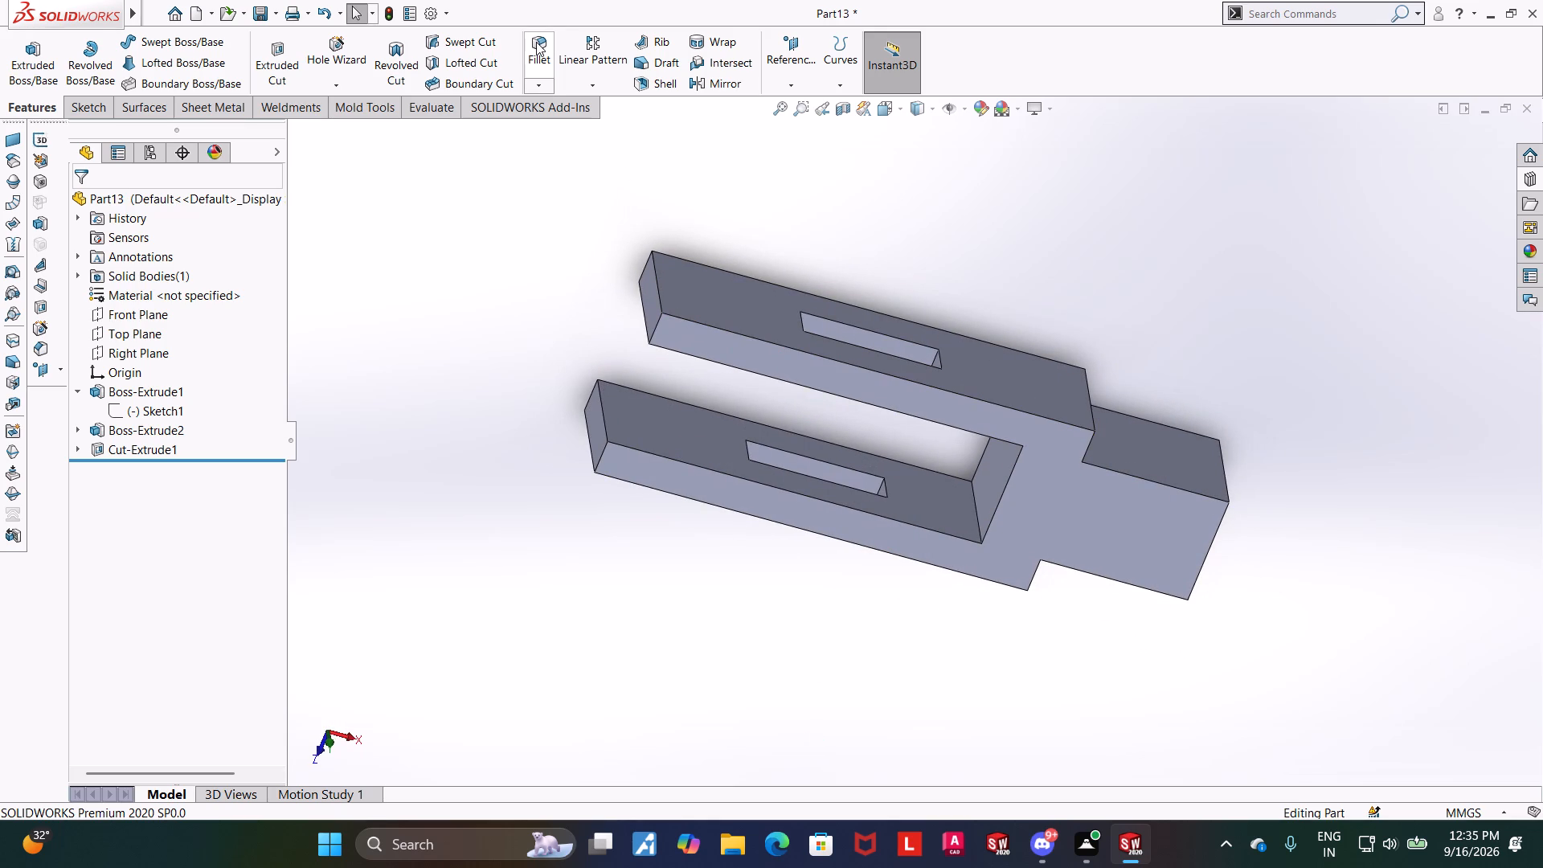
Fillet the two inside corner edges where the shank meets the fork base with a 12 mm radius.
click(536, 42)
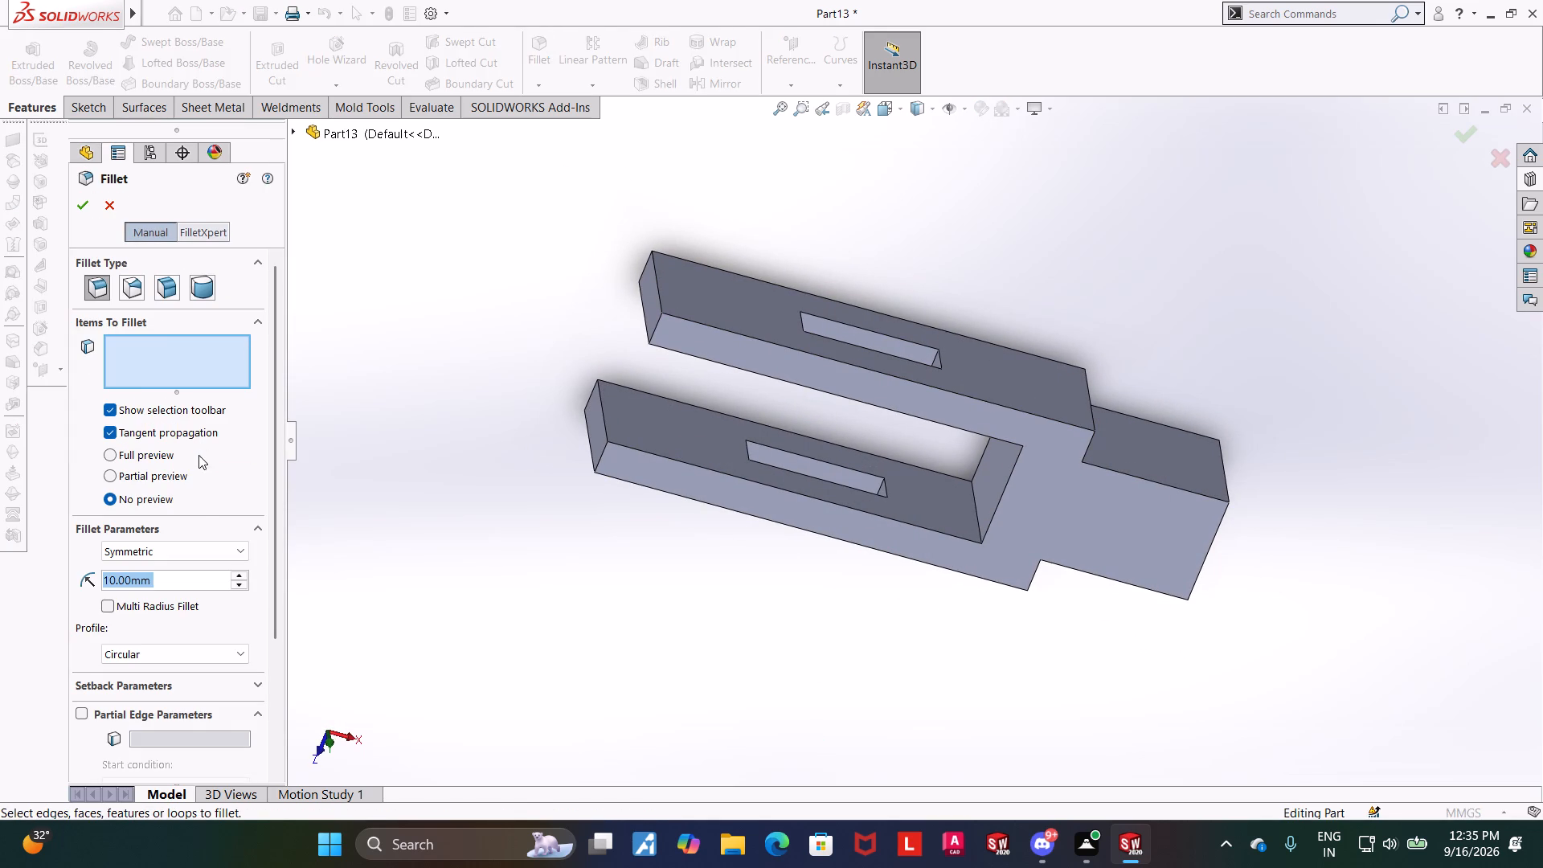
key(1)
key(2)
key(Return)
middle_drag(1120, 648, 956, 678)
scroll(960, 662, up, 1)
click(919, 447)
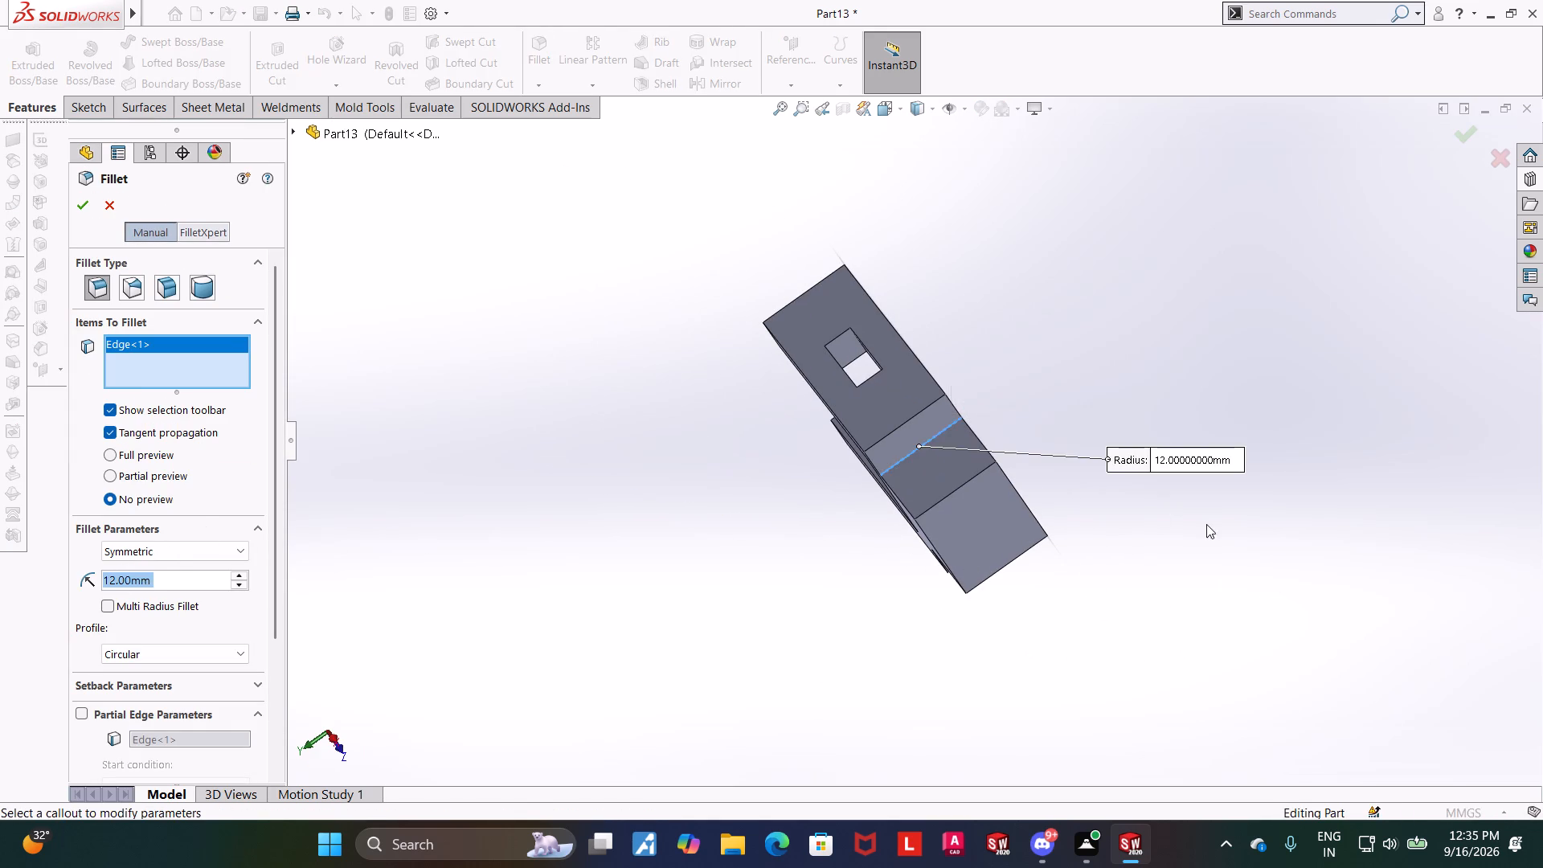
middle_drag(1206, 526, 1243, 237)
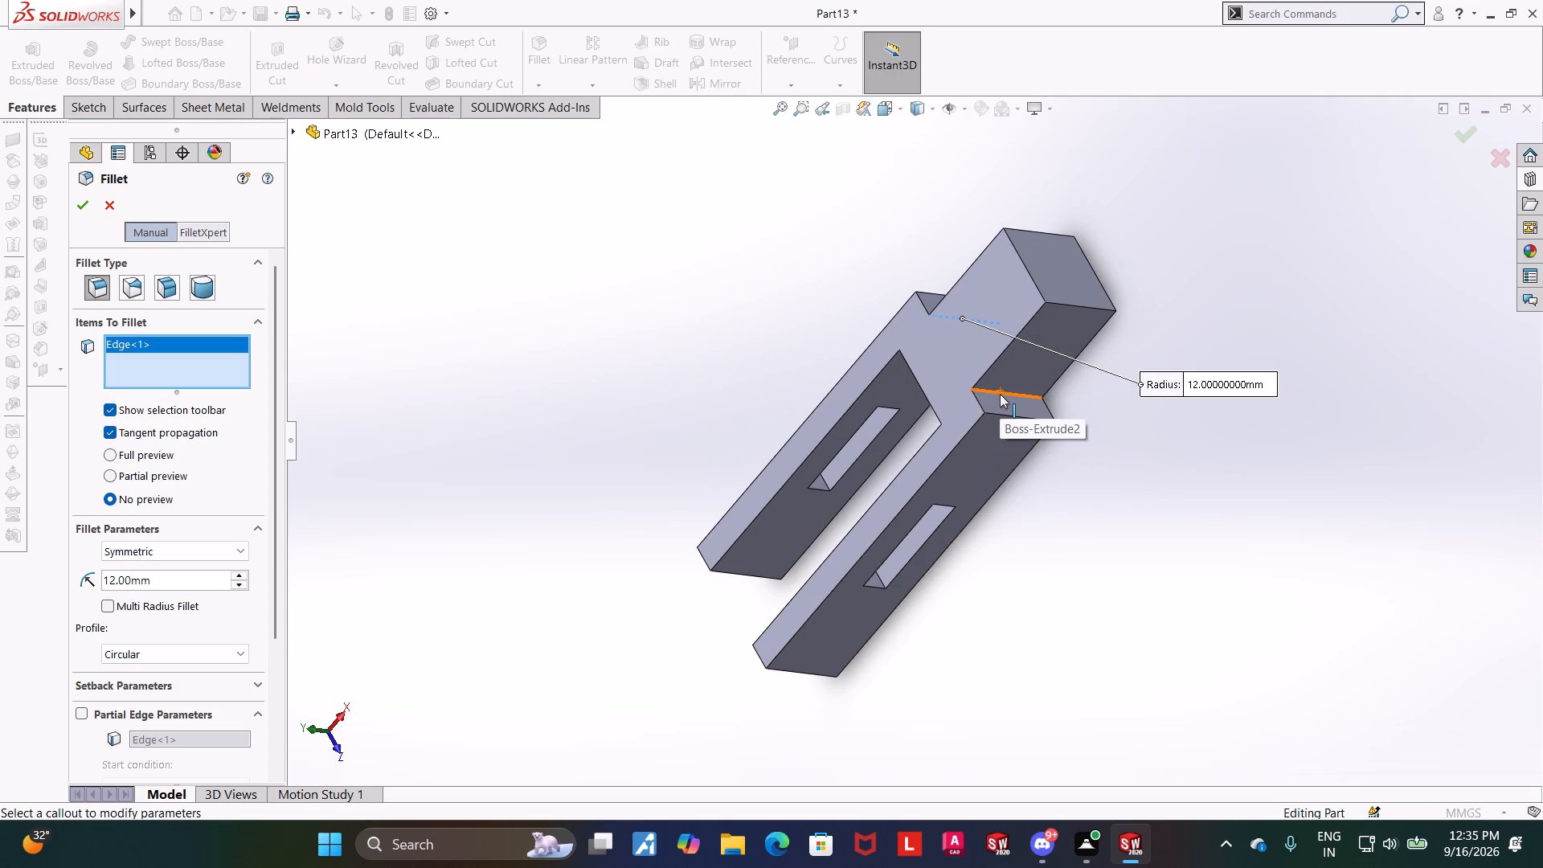
click(1000, 394)
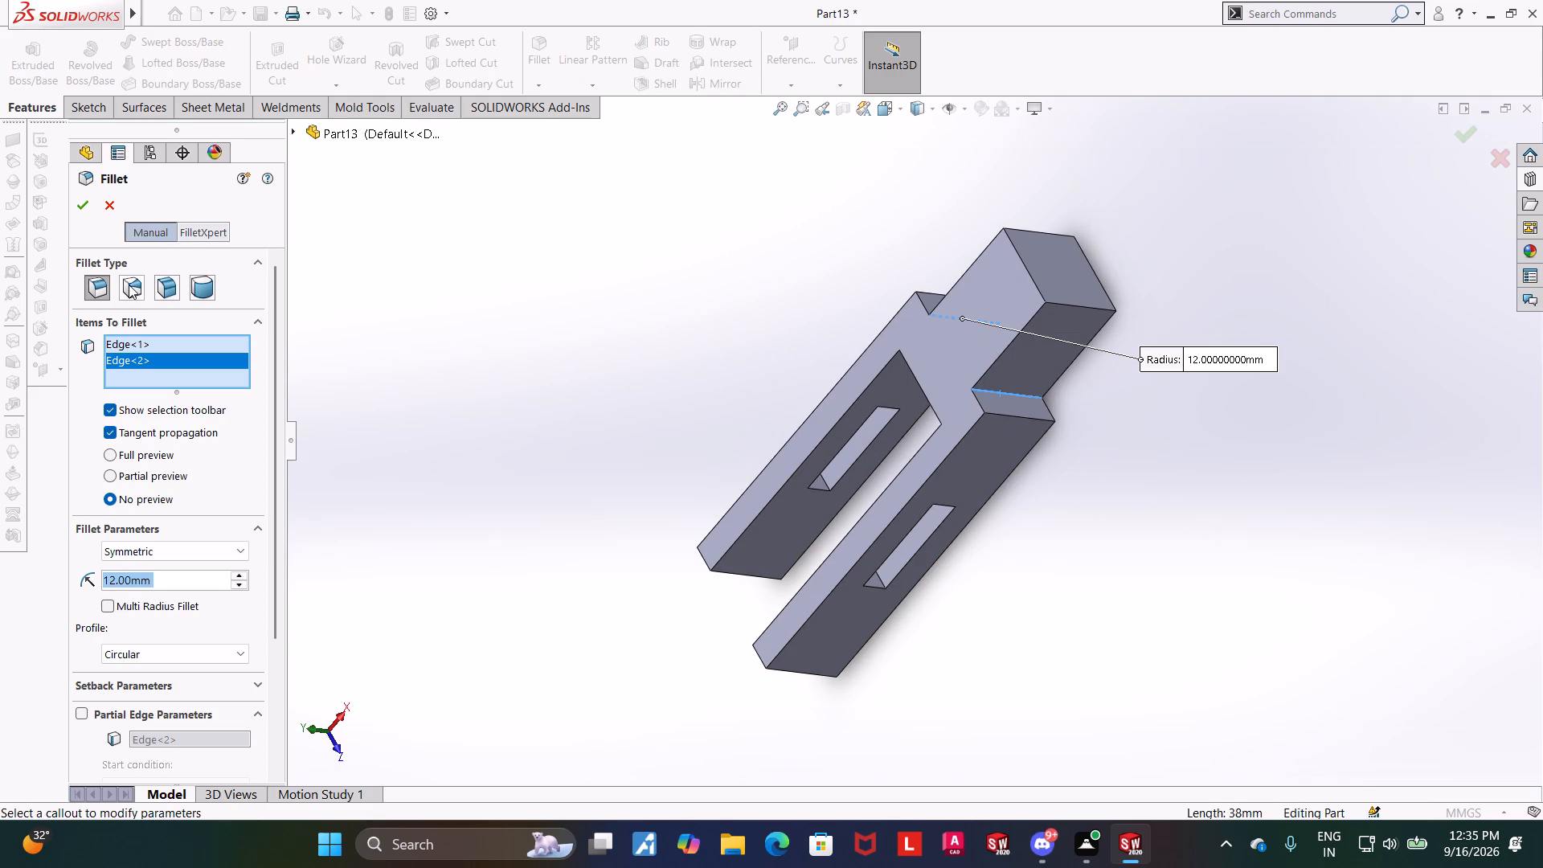
click(76, 208)
Fillet the outer edge at the free end of each fork arm with a 12 mm radius.
middle_drag(425, 550, 639, 528)
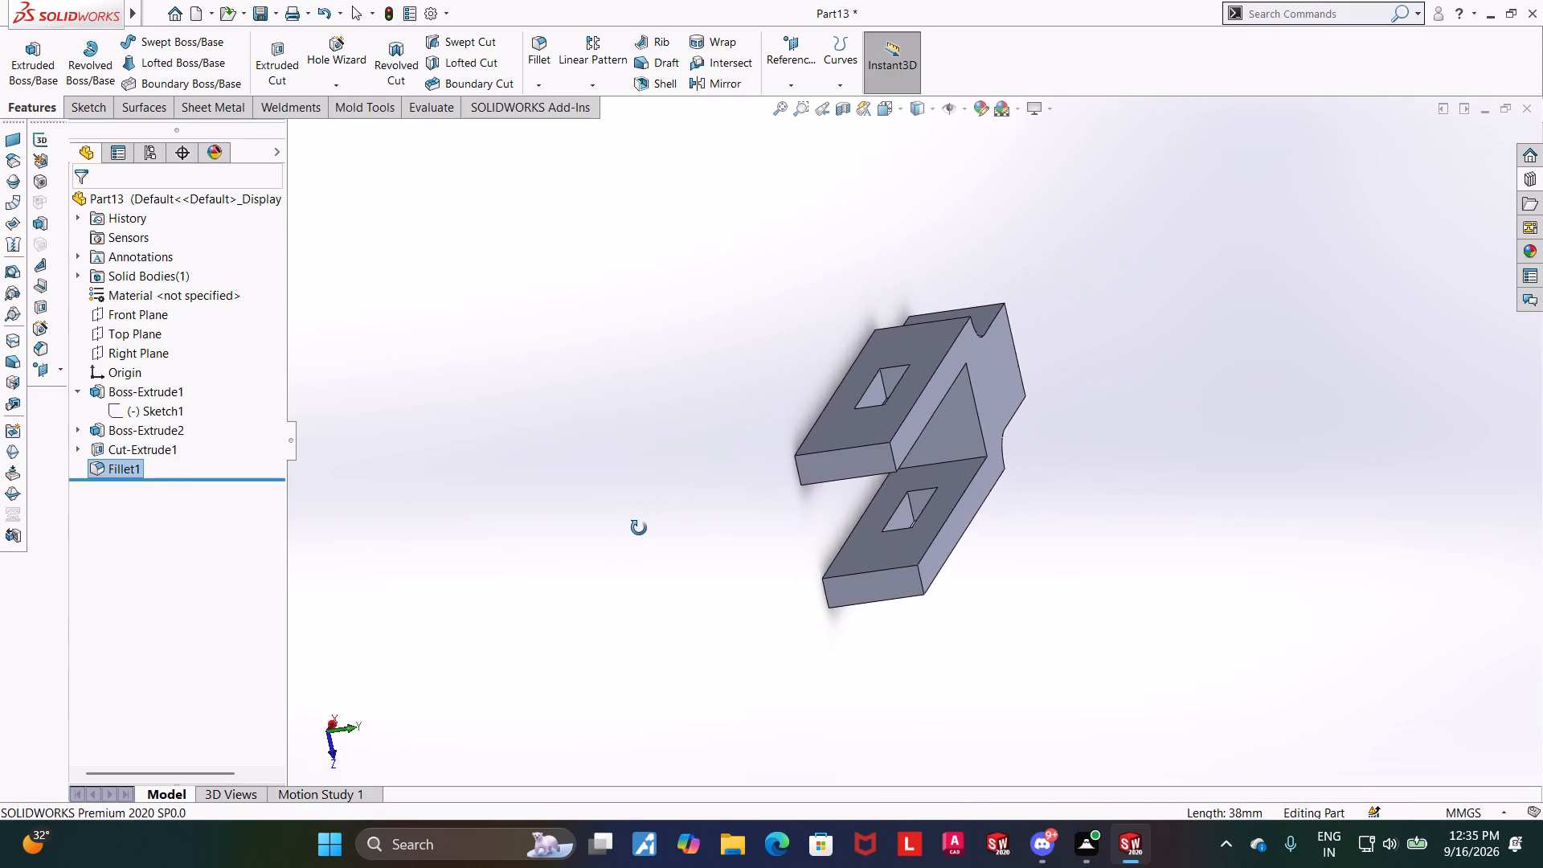
middle_drag(639, 528, 645, 516)
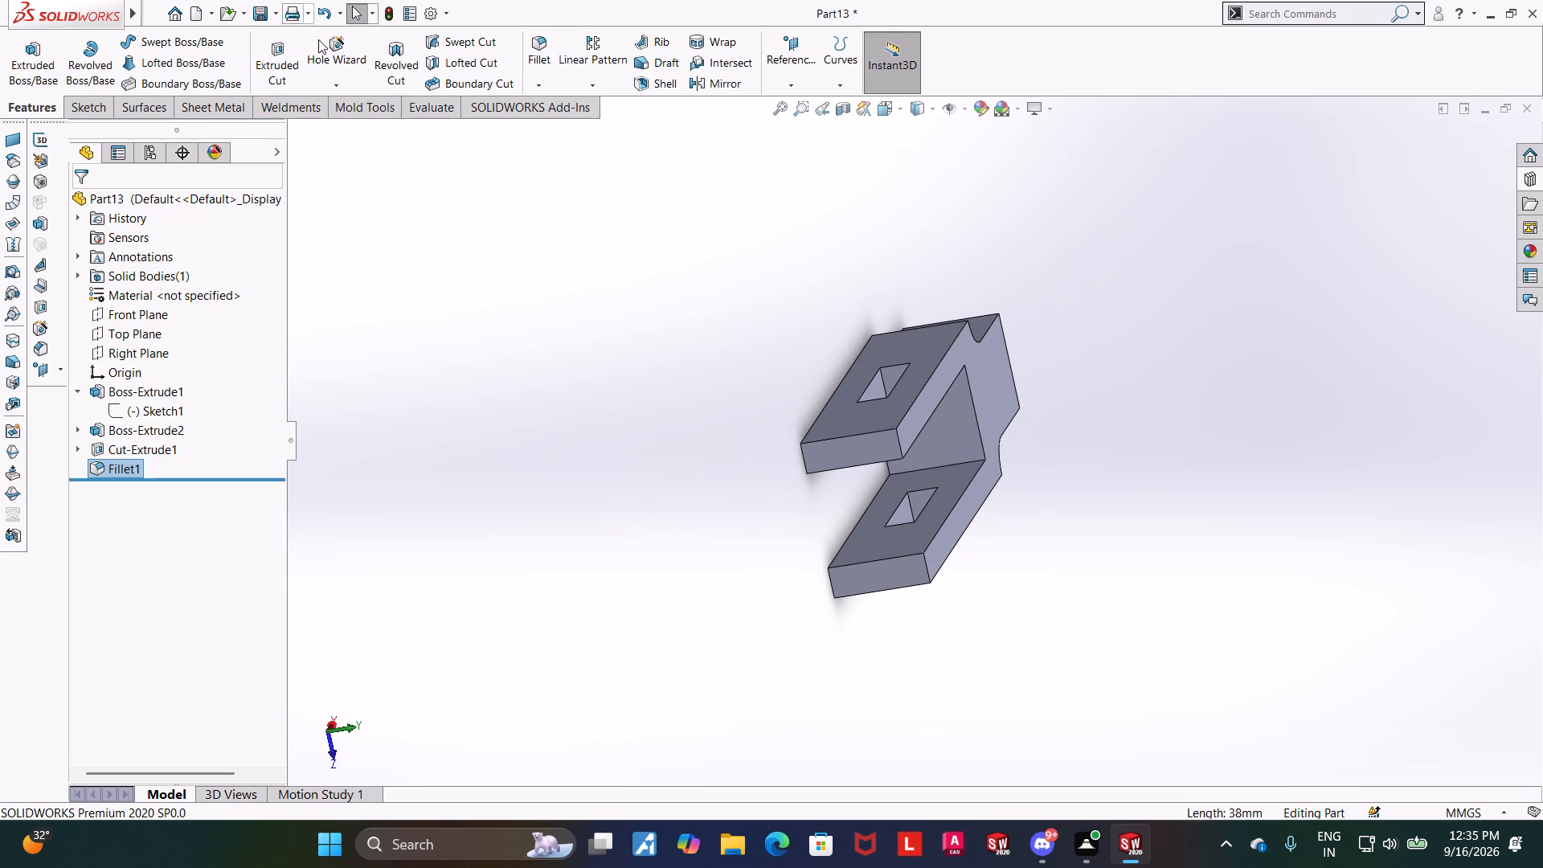
click(533, 51)
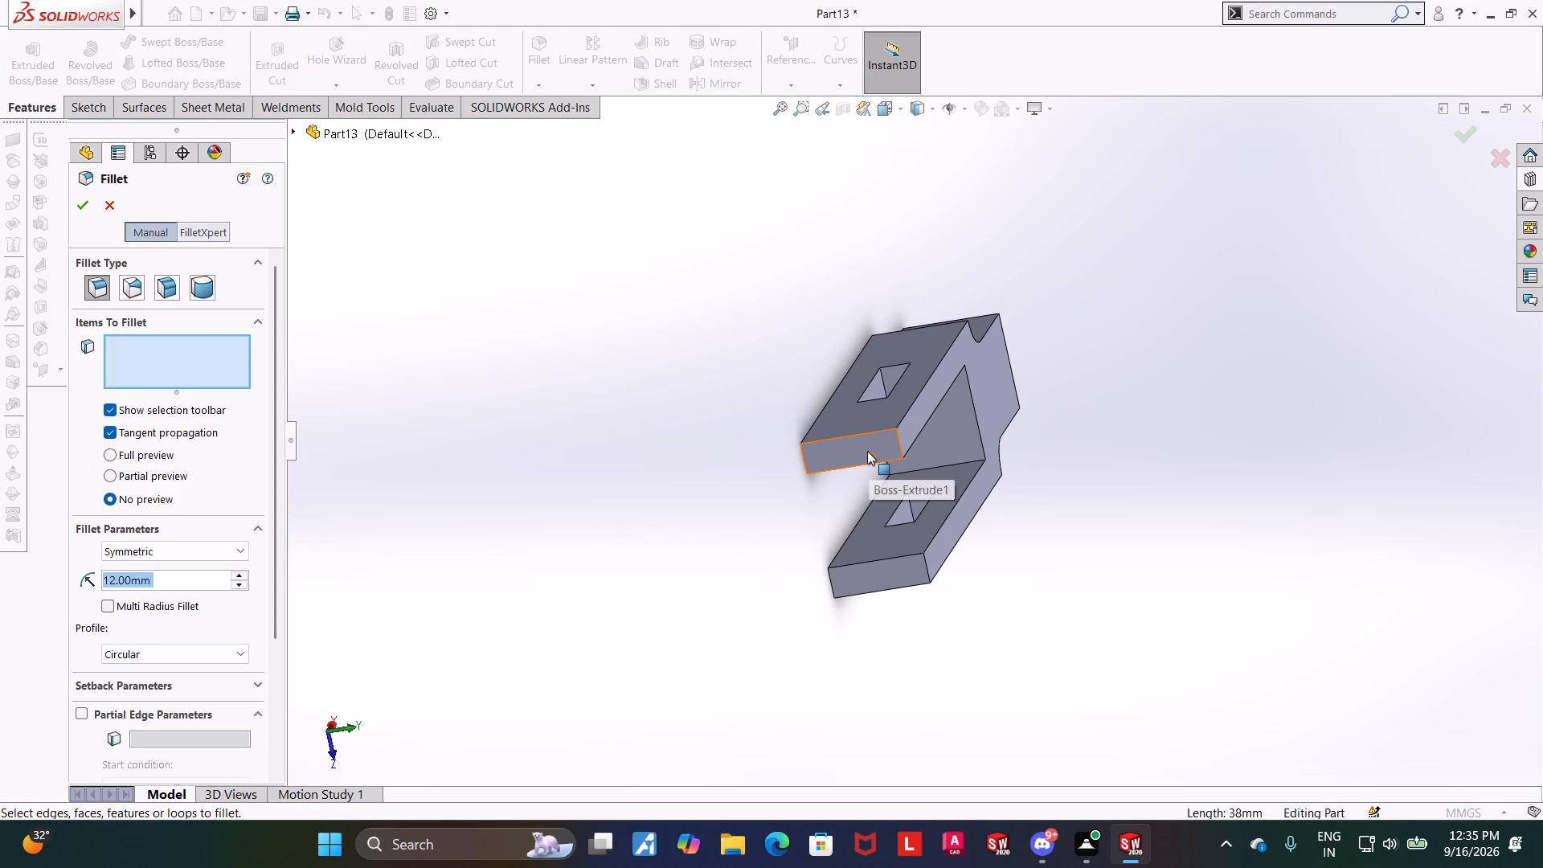
click(848, 435)
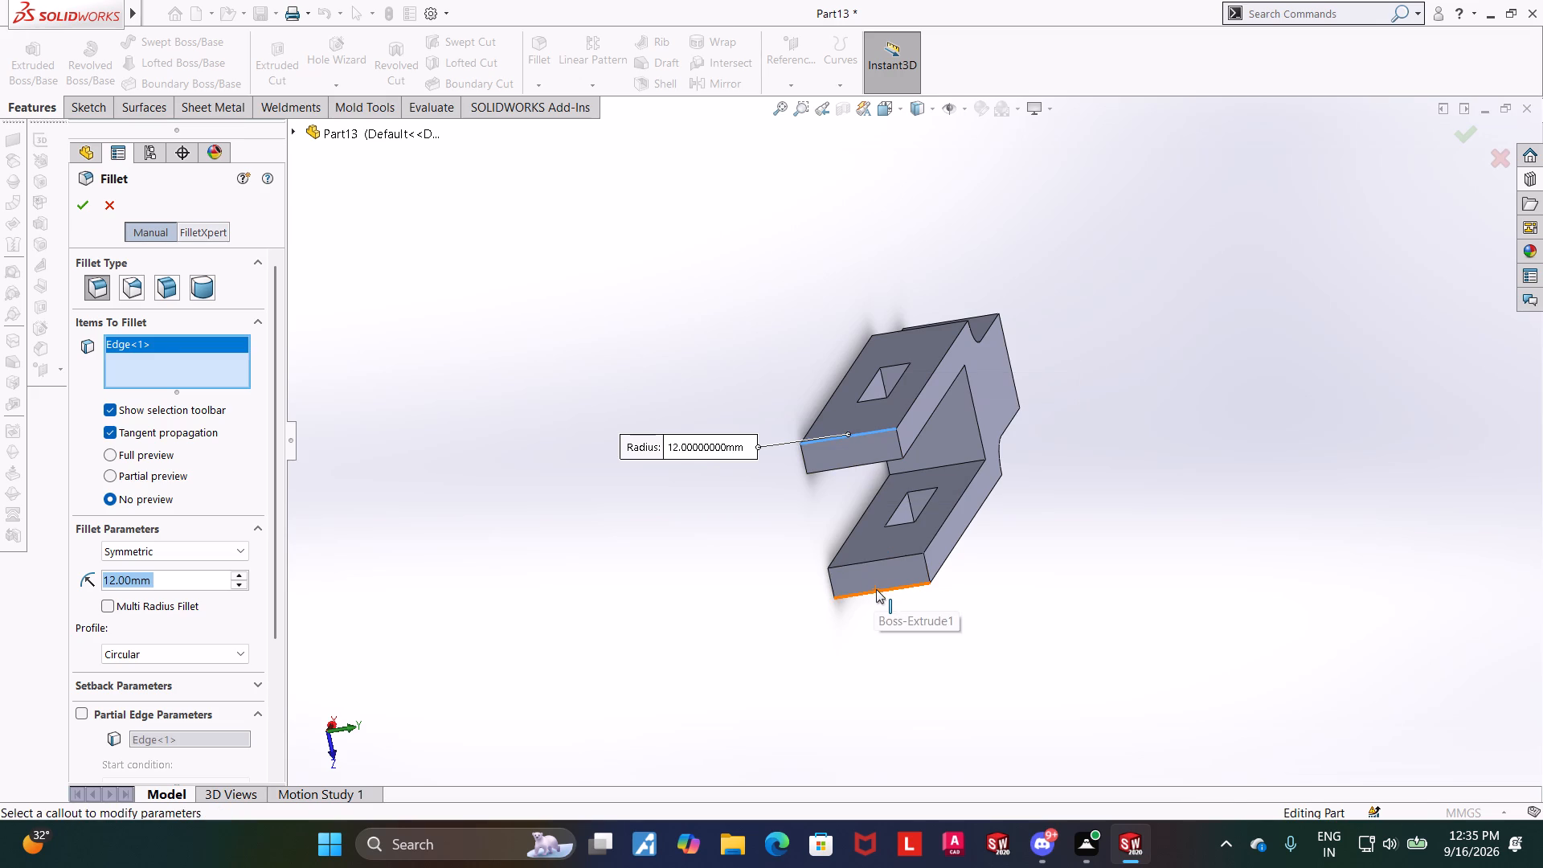
click(876, 589)
click(90, 206)
click(648, 550)
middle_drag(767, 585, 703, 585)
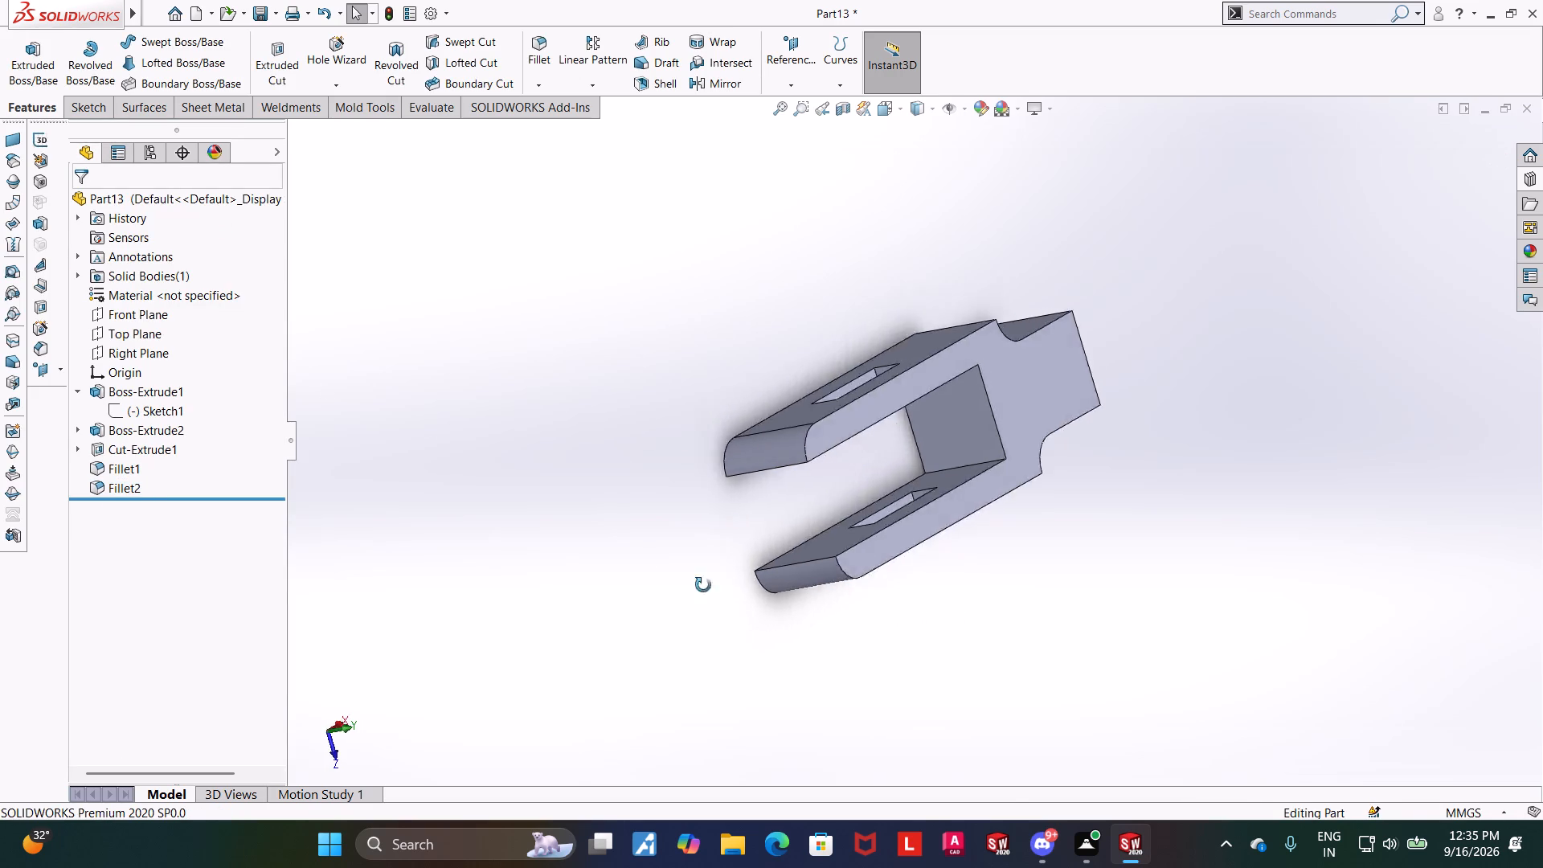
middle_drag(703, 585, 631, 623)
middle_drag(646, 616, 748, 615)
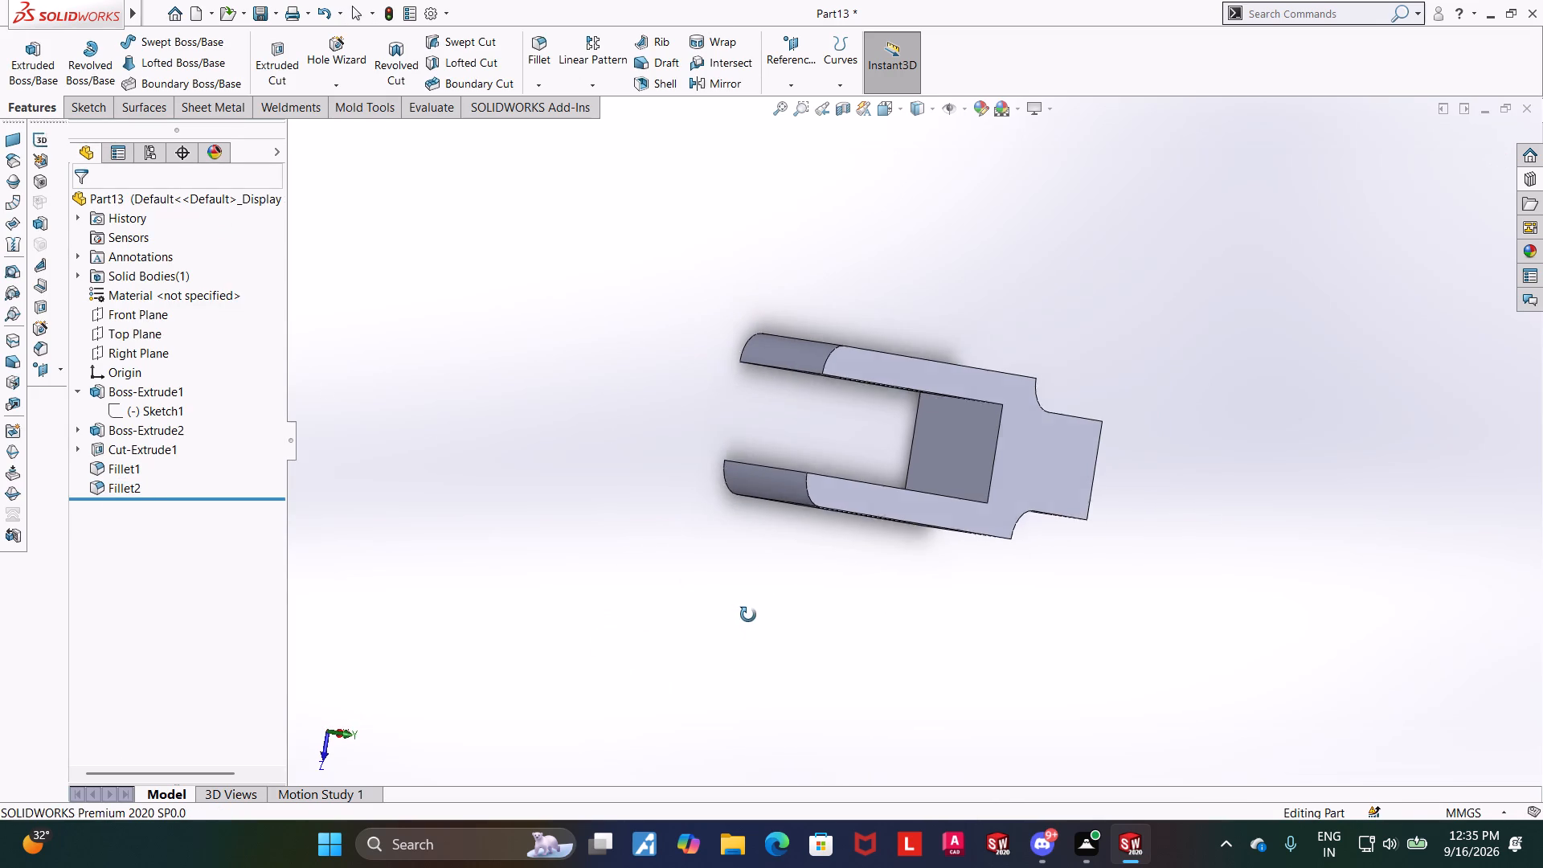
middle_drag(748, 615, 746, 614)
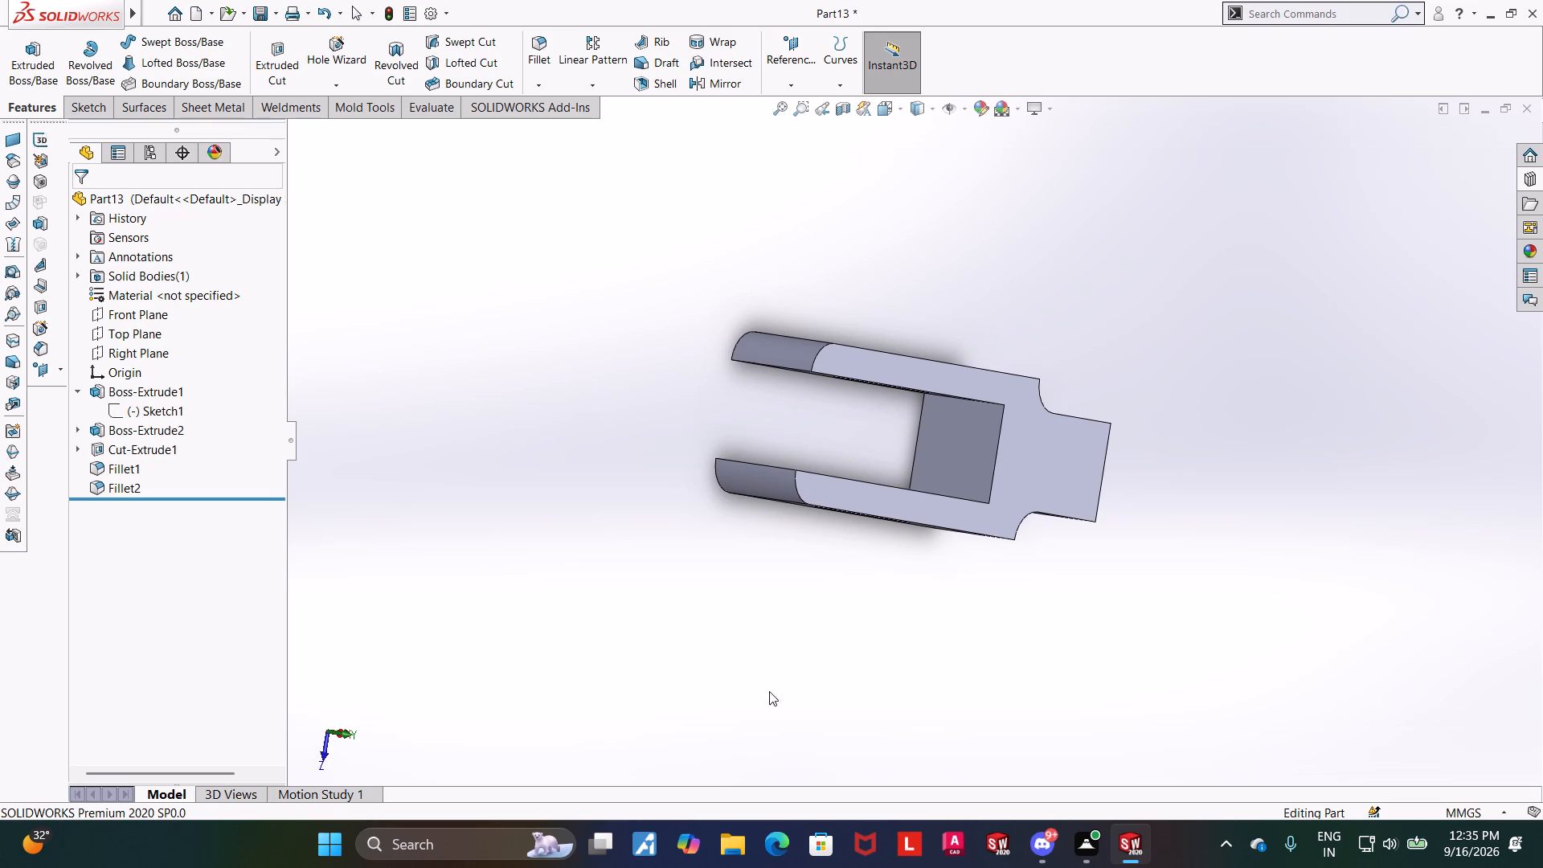
Start saving the finished fork as a SOLIDWORKS part in the Downloads folder, checking the part files already stored there.
middle_drag(722, 681, 779, 700)
scroll(1062, 488, down, 1)
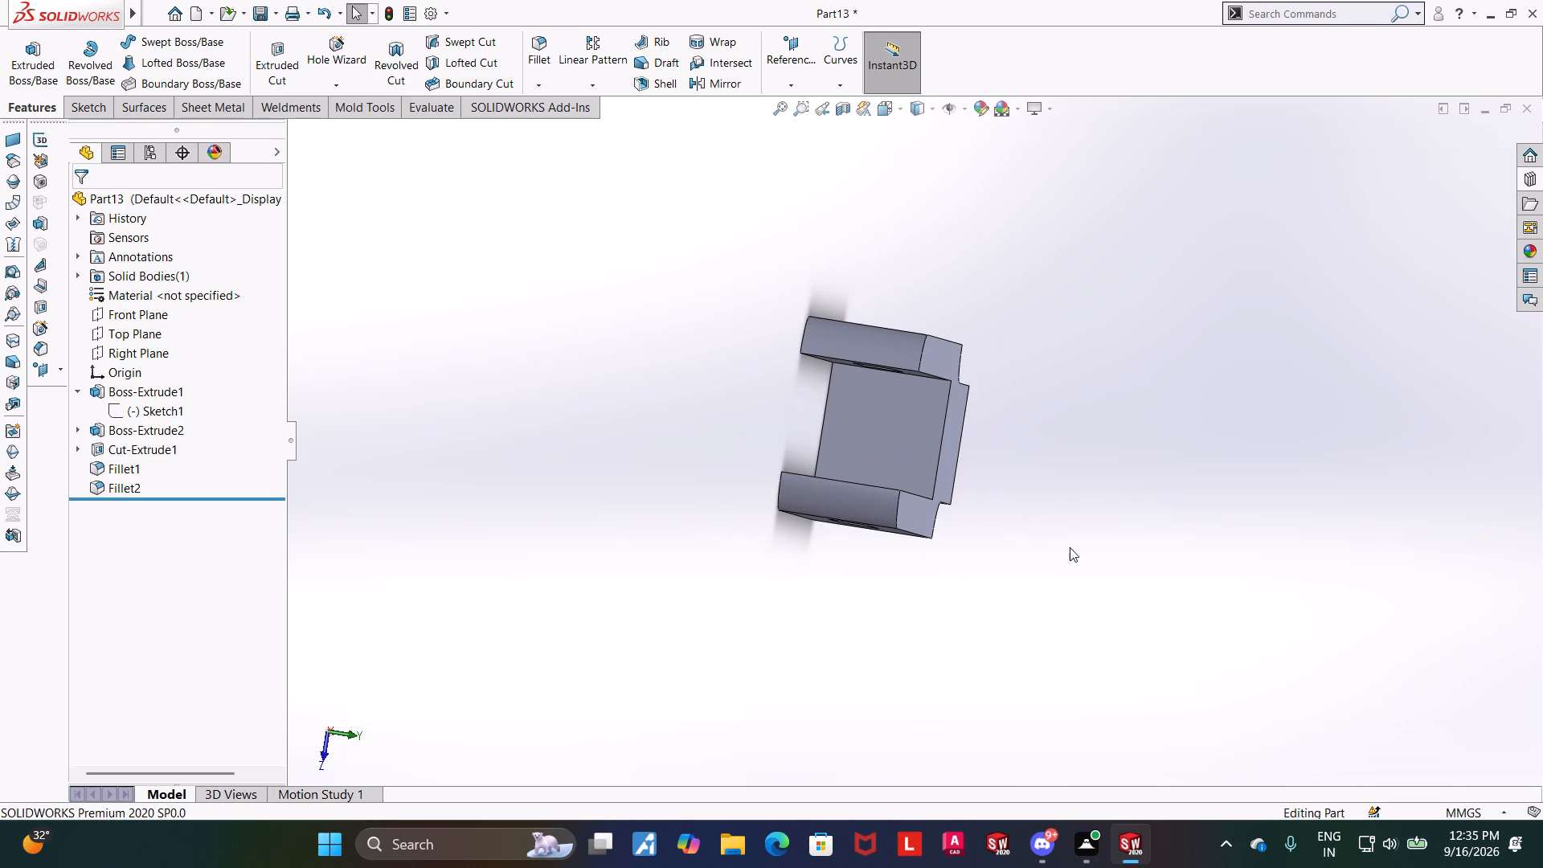
middle_drag(1080, 583, 927, 708)
scroll(927, 708, up, 1)
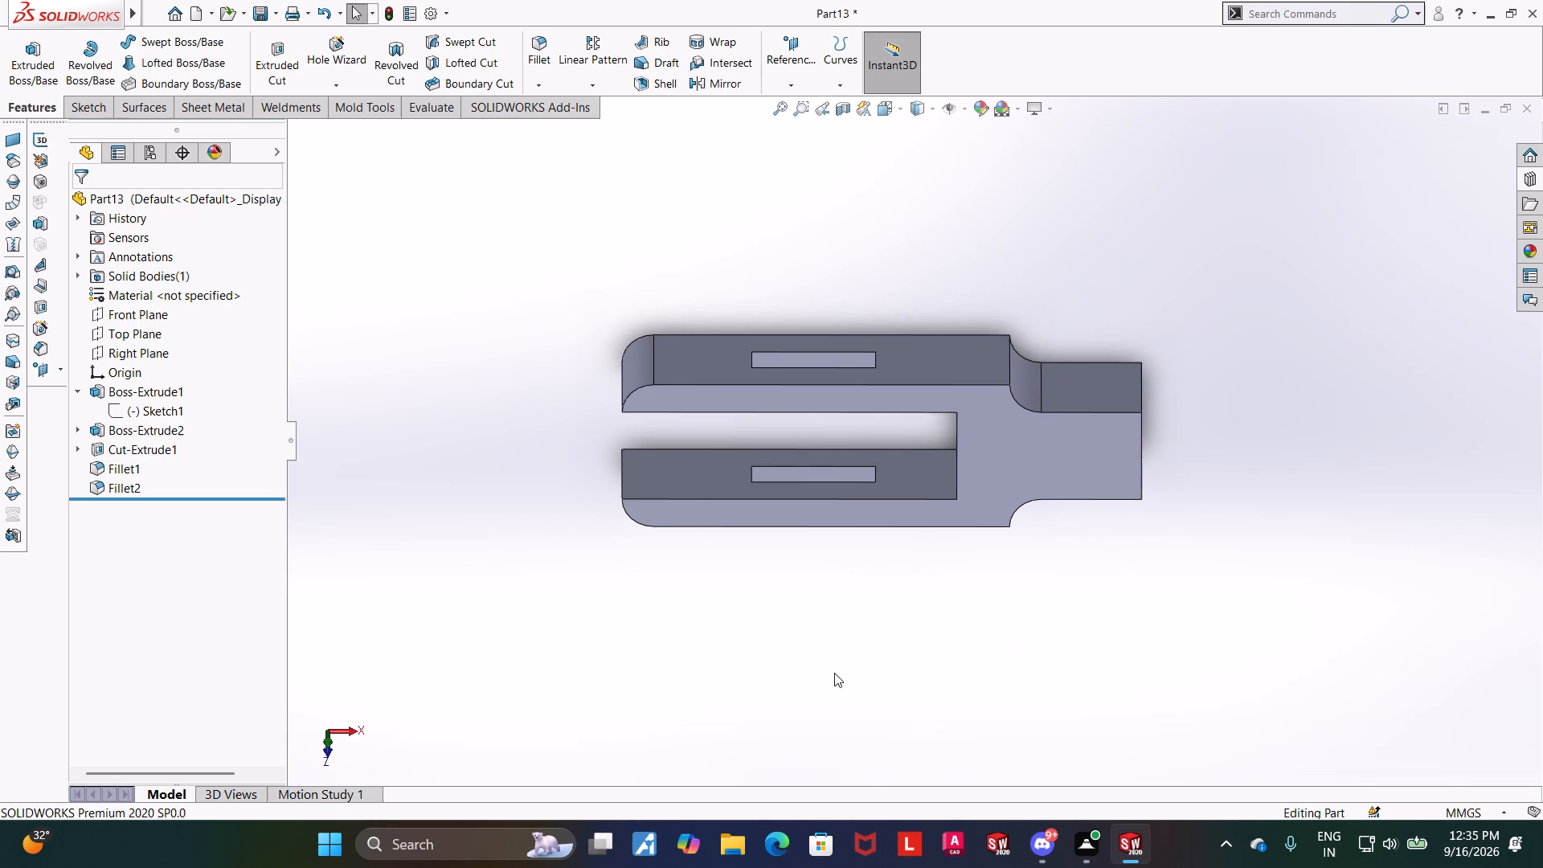
middle_drag(834, 673, 859, 644)
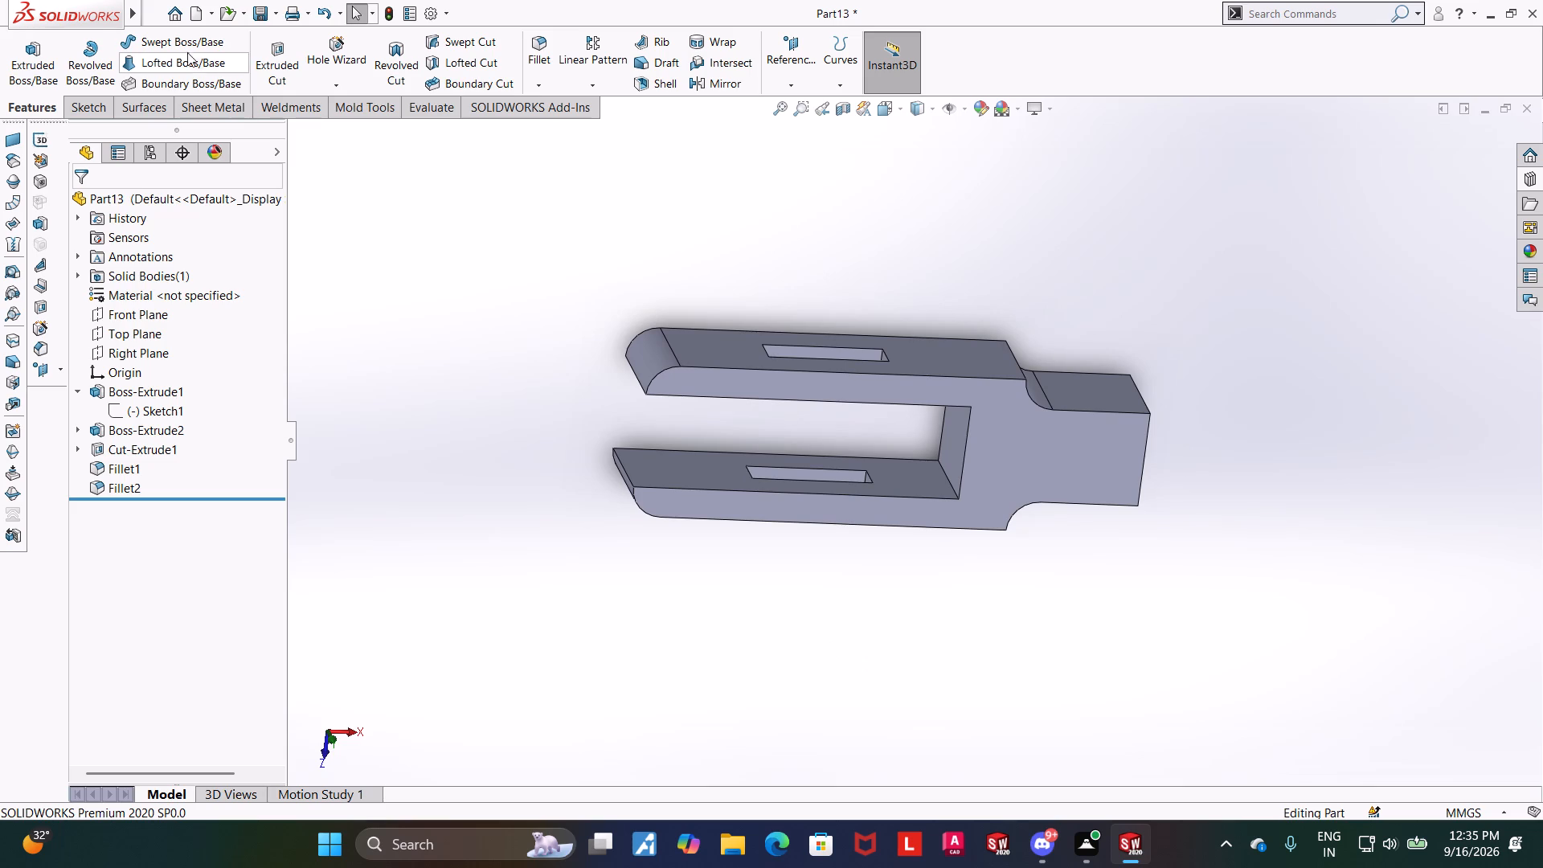
click(194, 211)
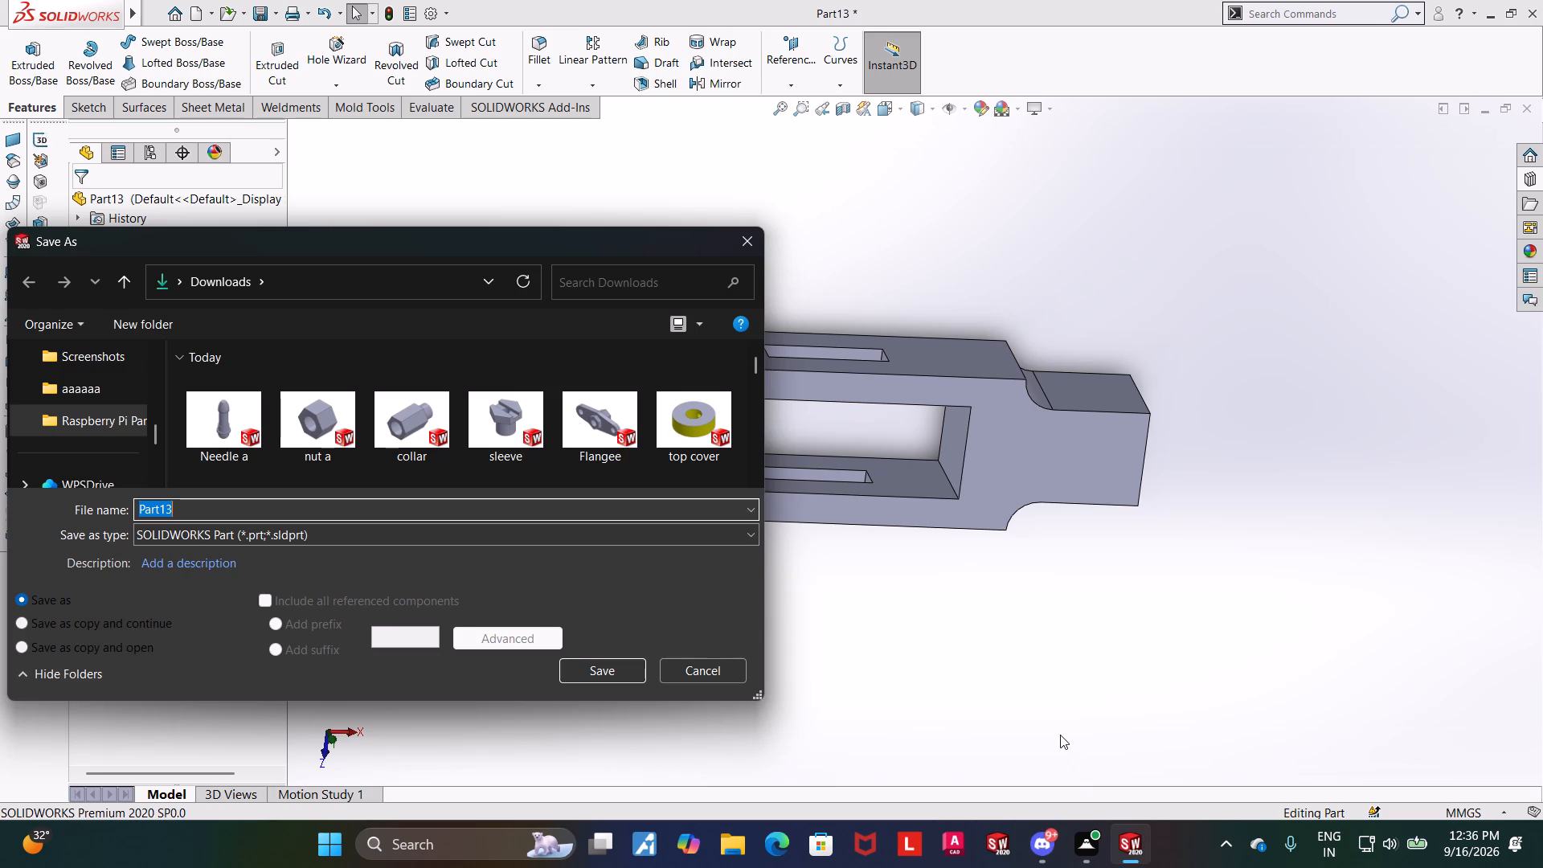
scroll(516, 420, down, 1)
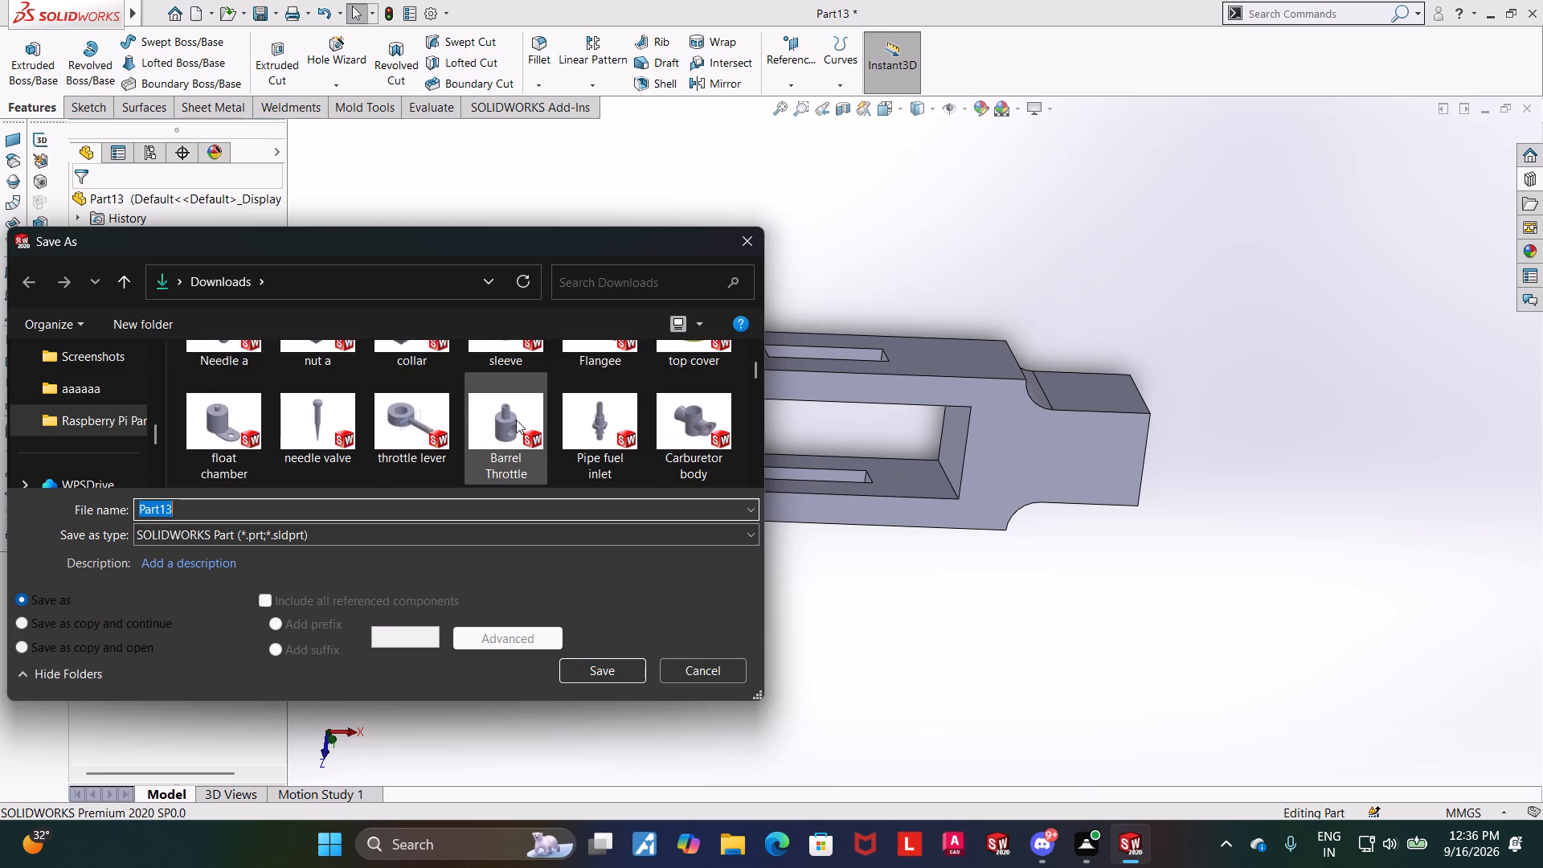
scroll(516, 420, up, 4)
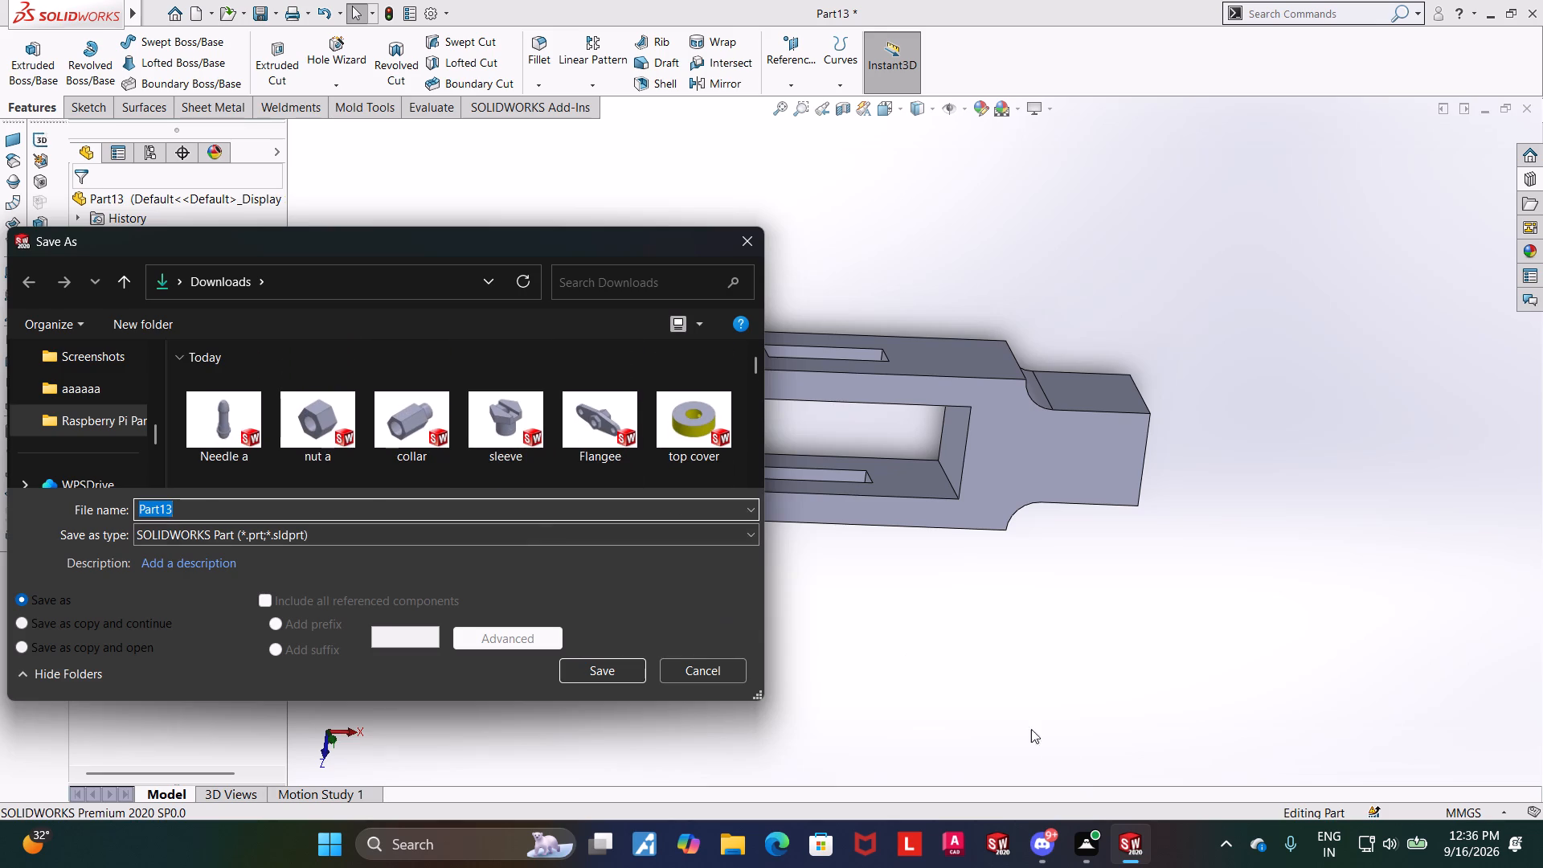
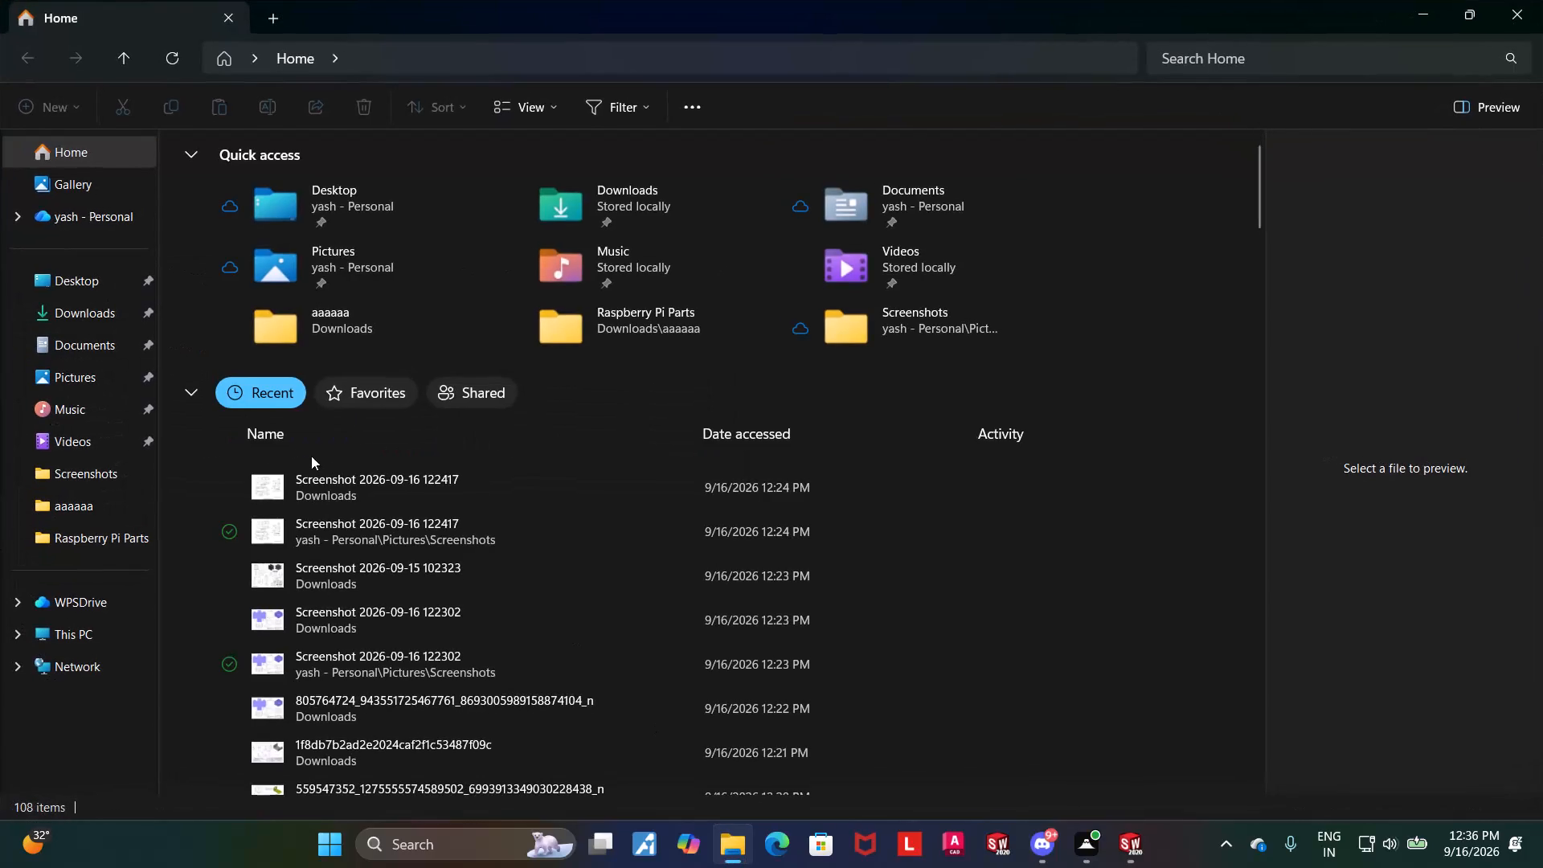
Open the gib and cotter joint reference drawing from the recent files to check the part names and dimensions.
click(99, 318)
double_click(223, 250)
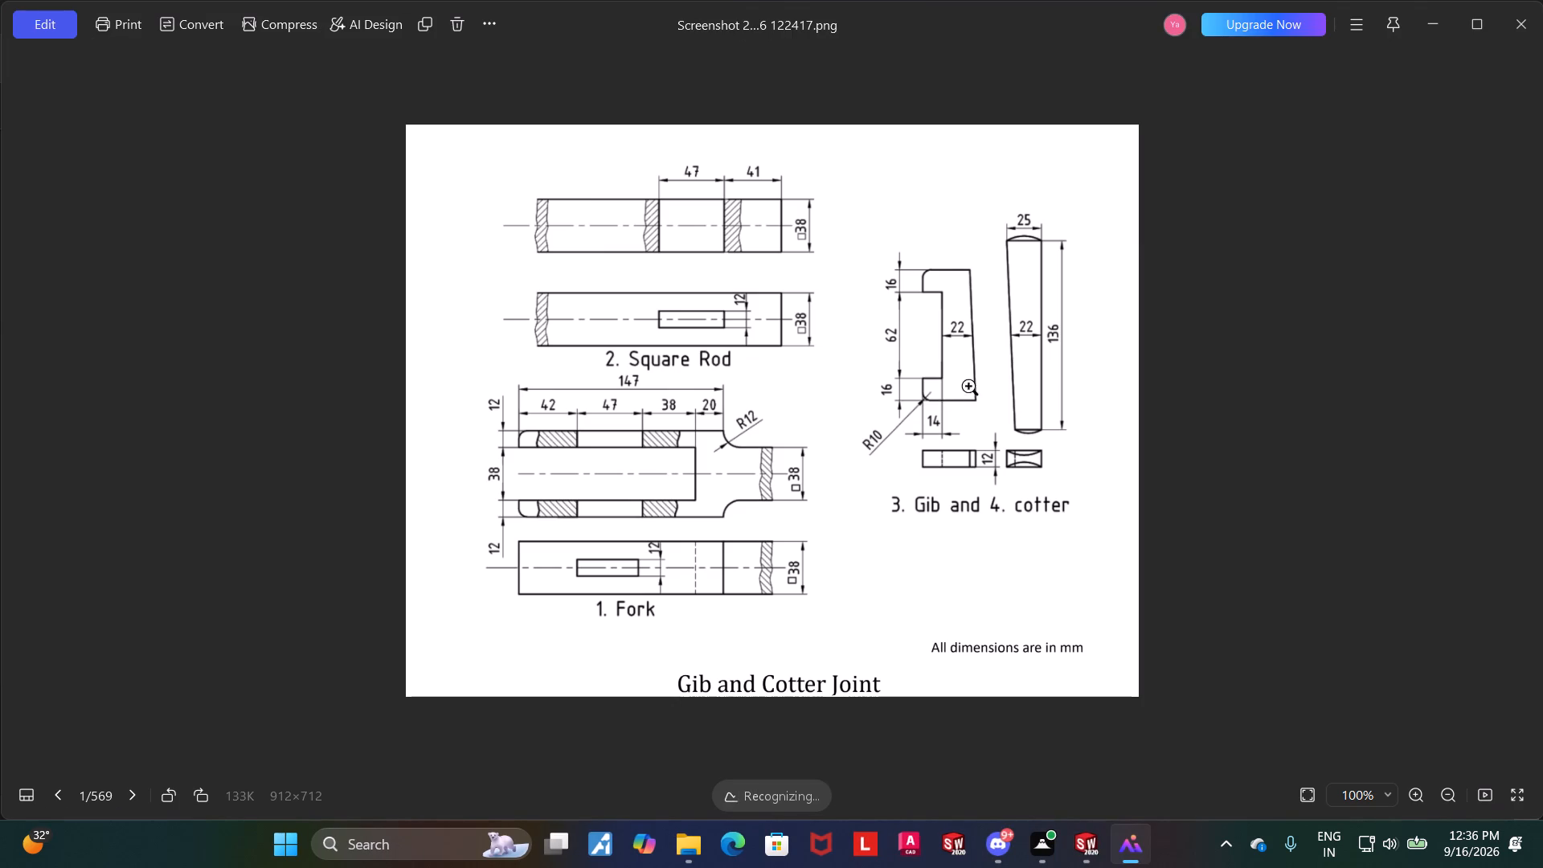
Switch back to SOLIDWORKS and save the fork part in Downloads as "fork g and c".
click(1075, 845)
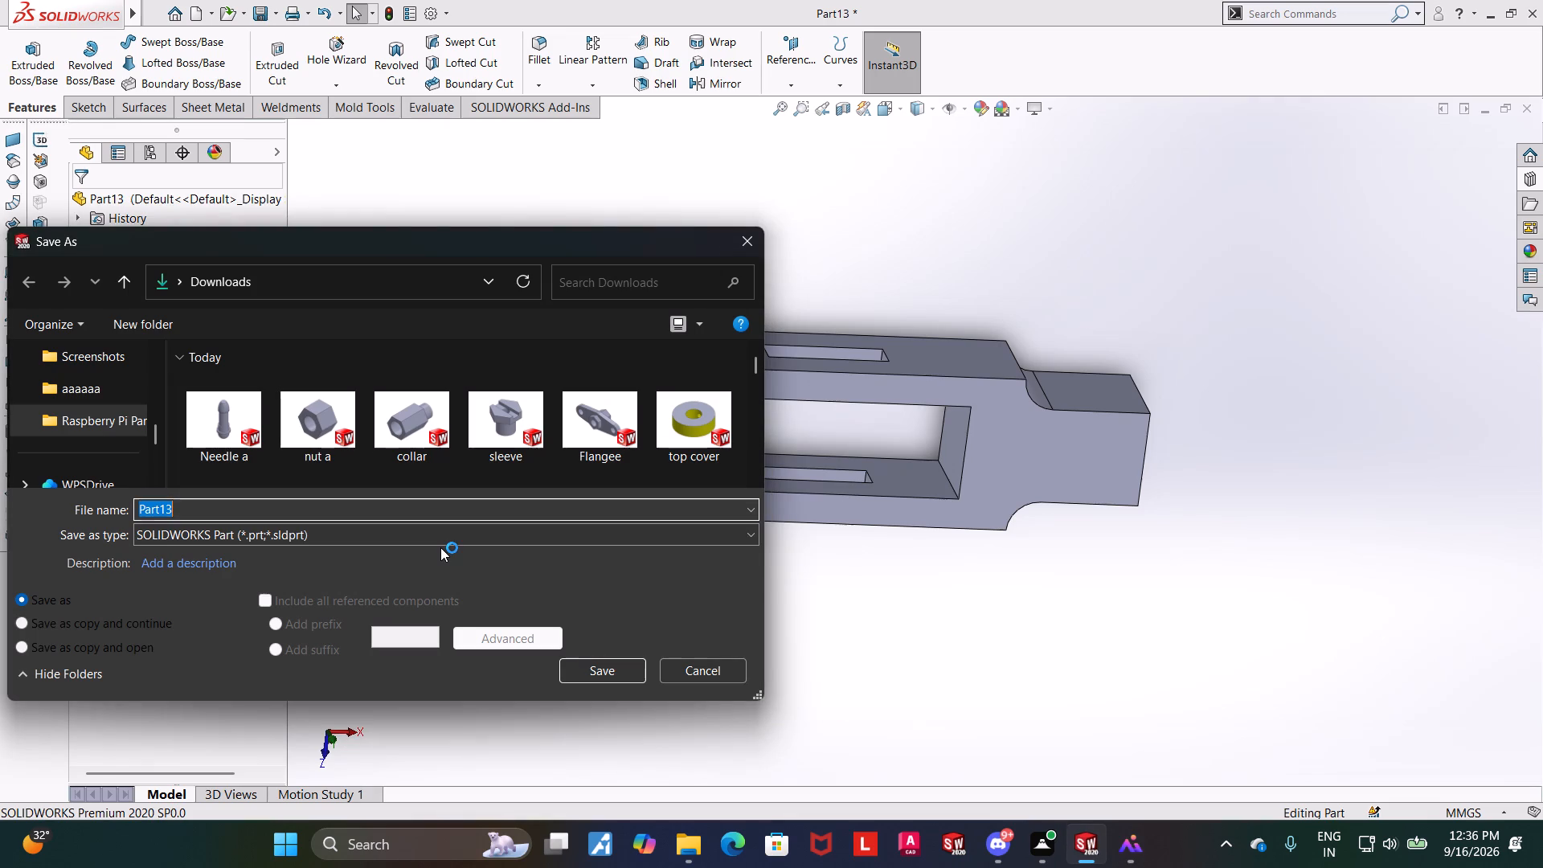
text(fork)
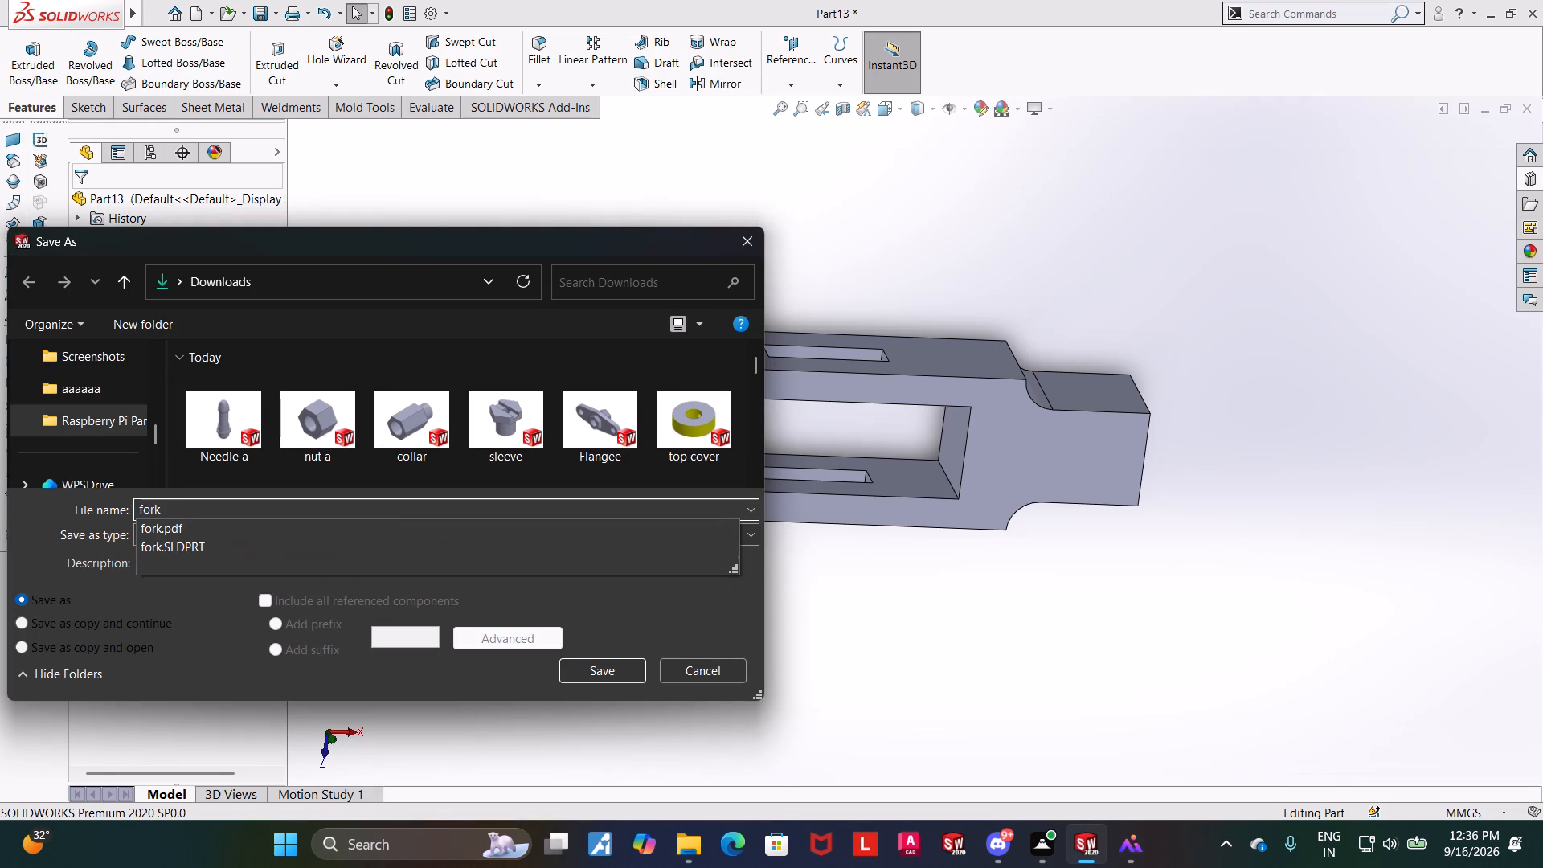
key(space)
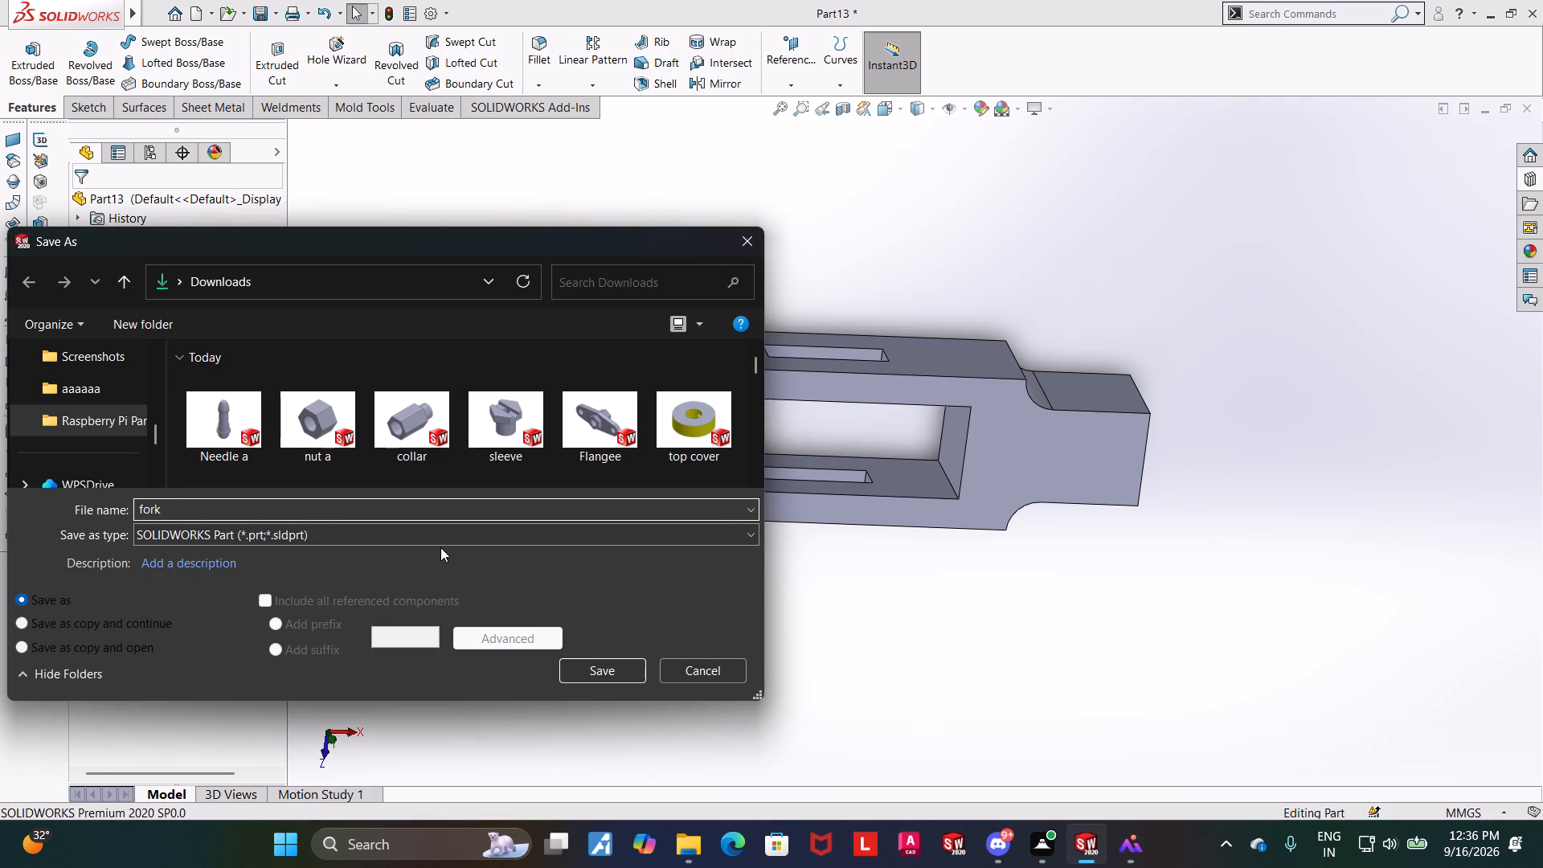
key(g)
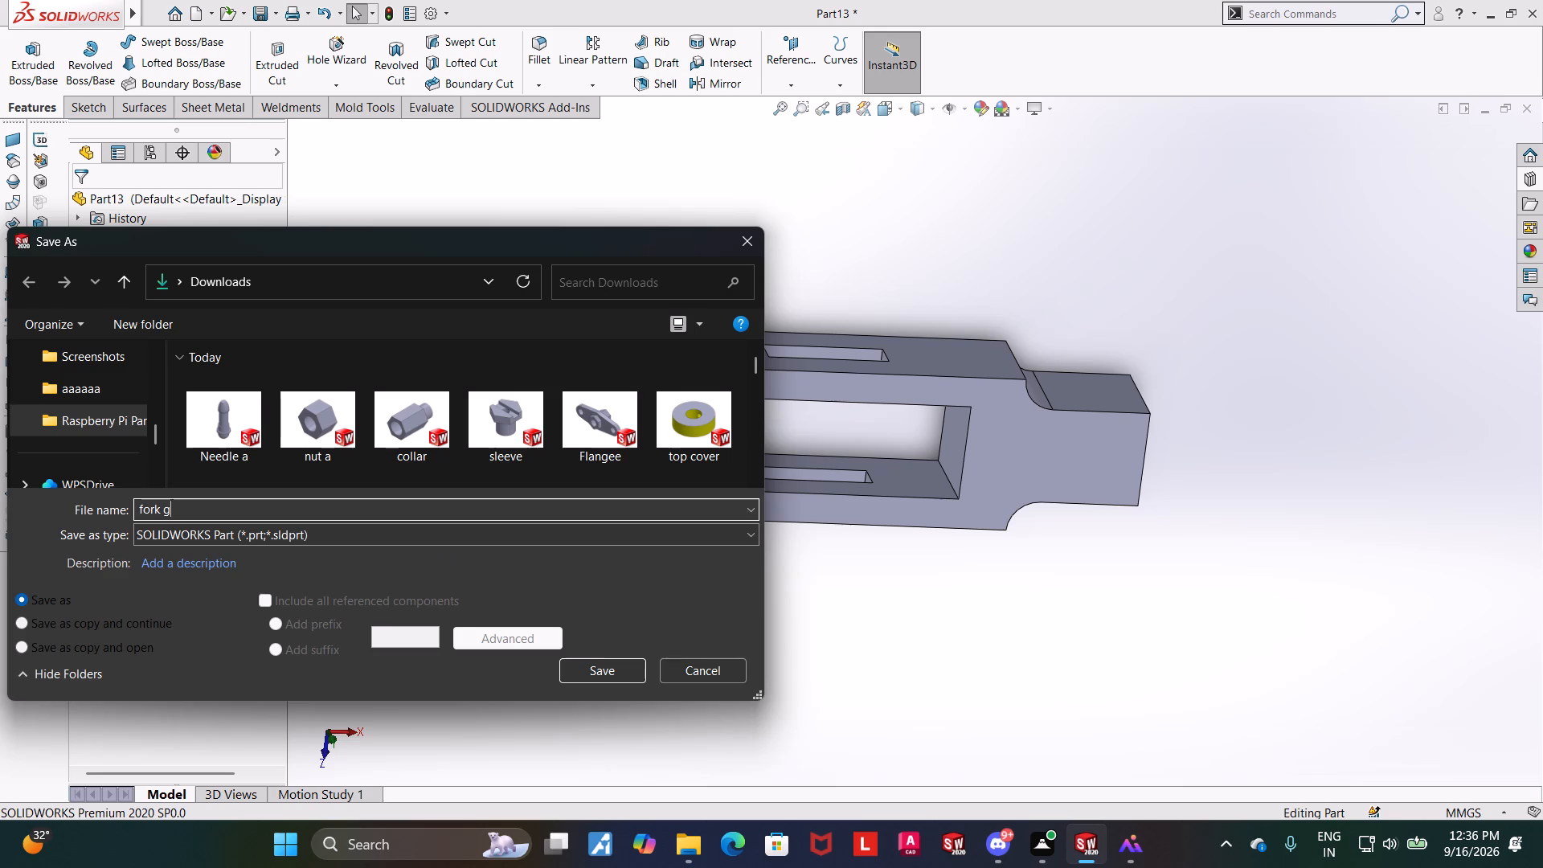
key(space)
text(and c)
click(608, 673)
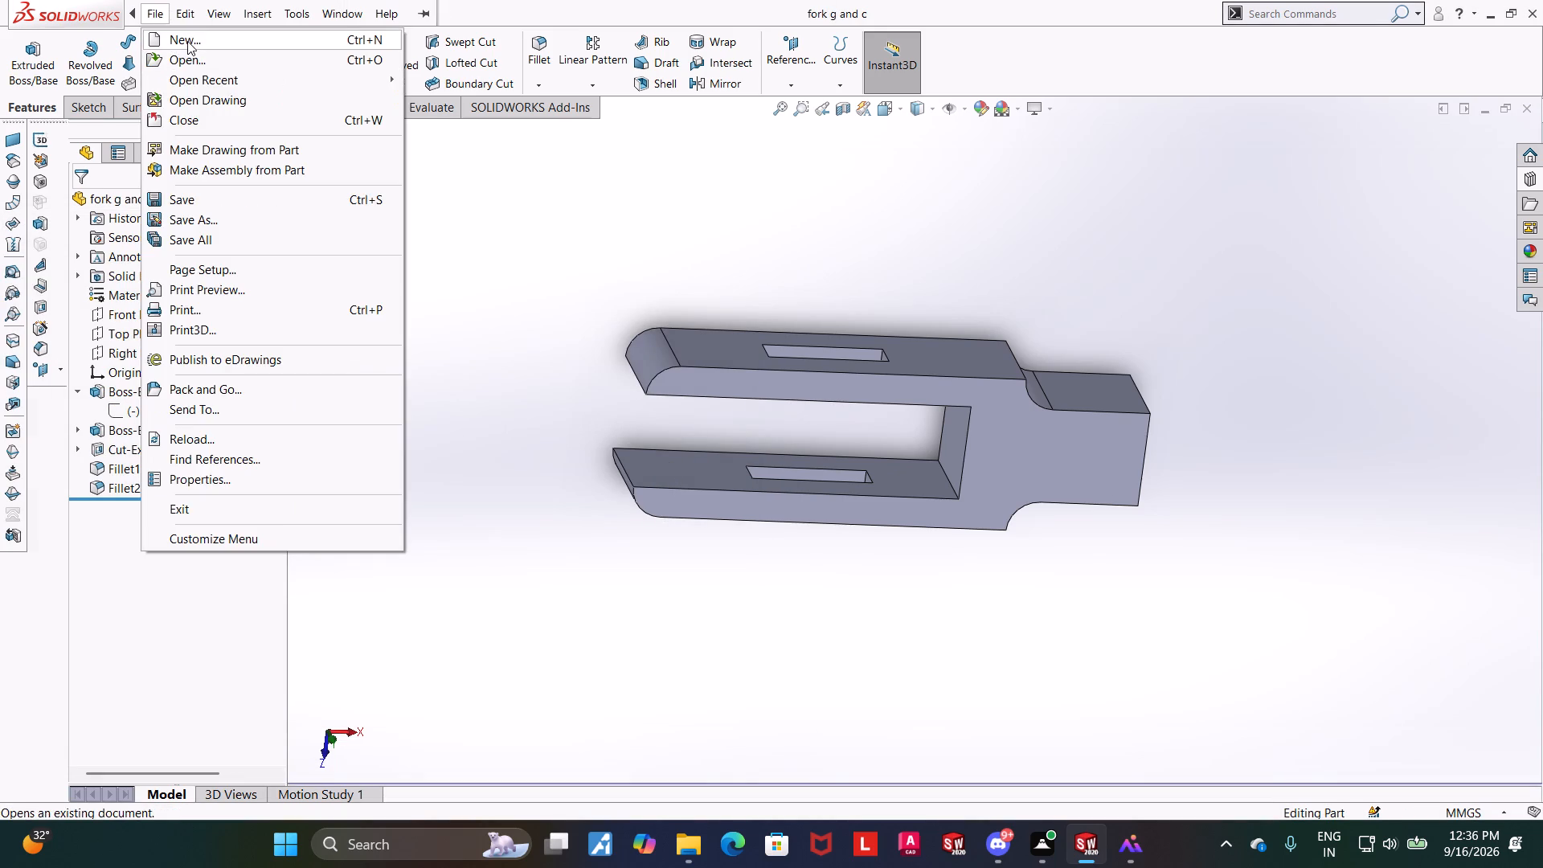
Create a new part document.
click(187, 40)
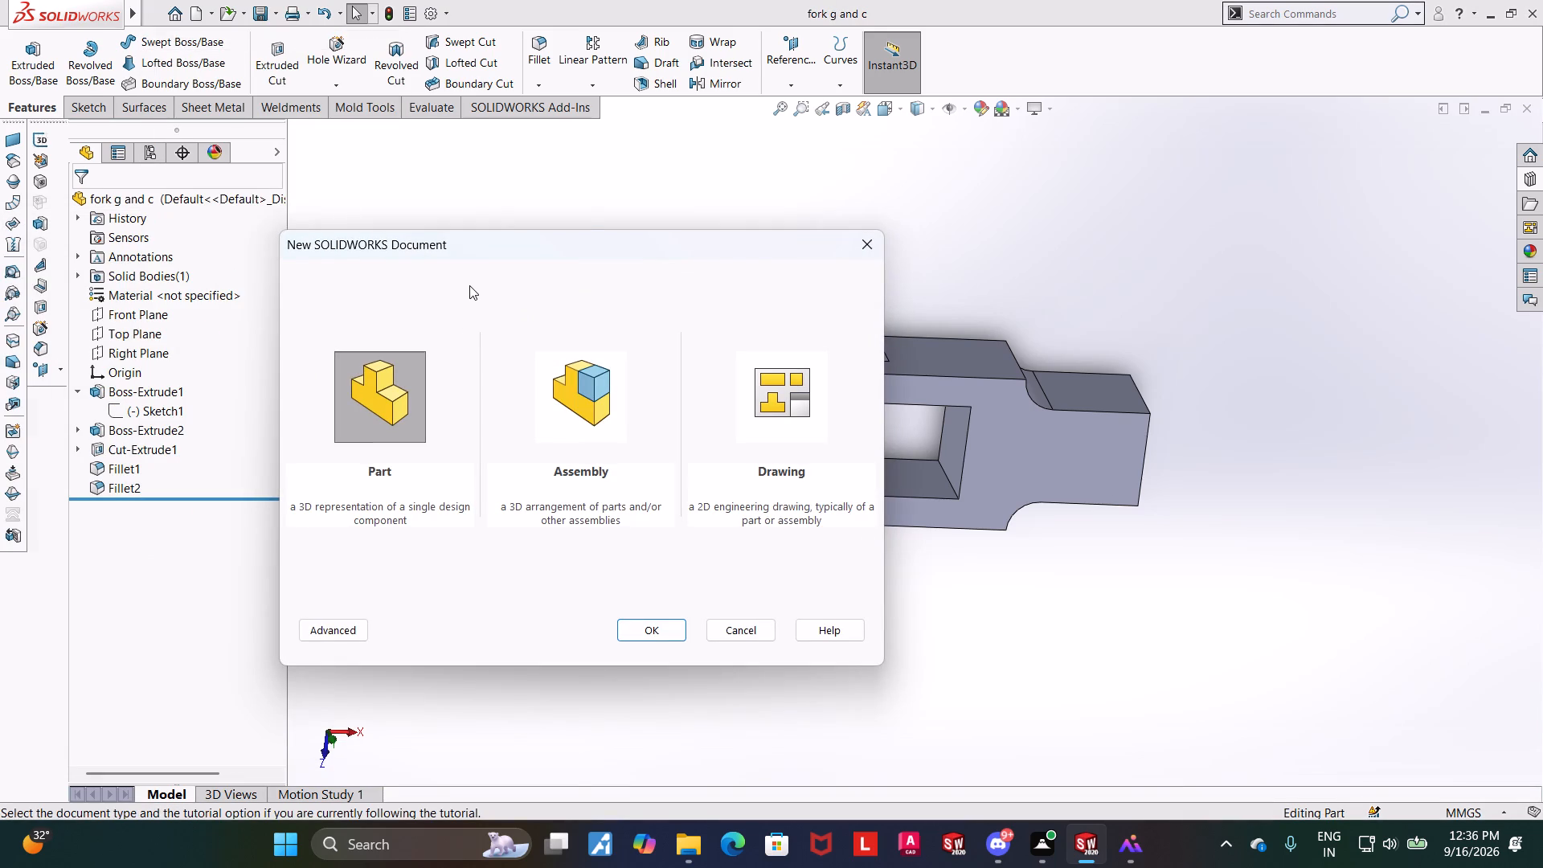
double_click(406, 402)
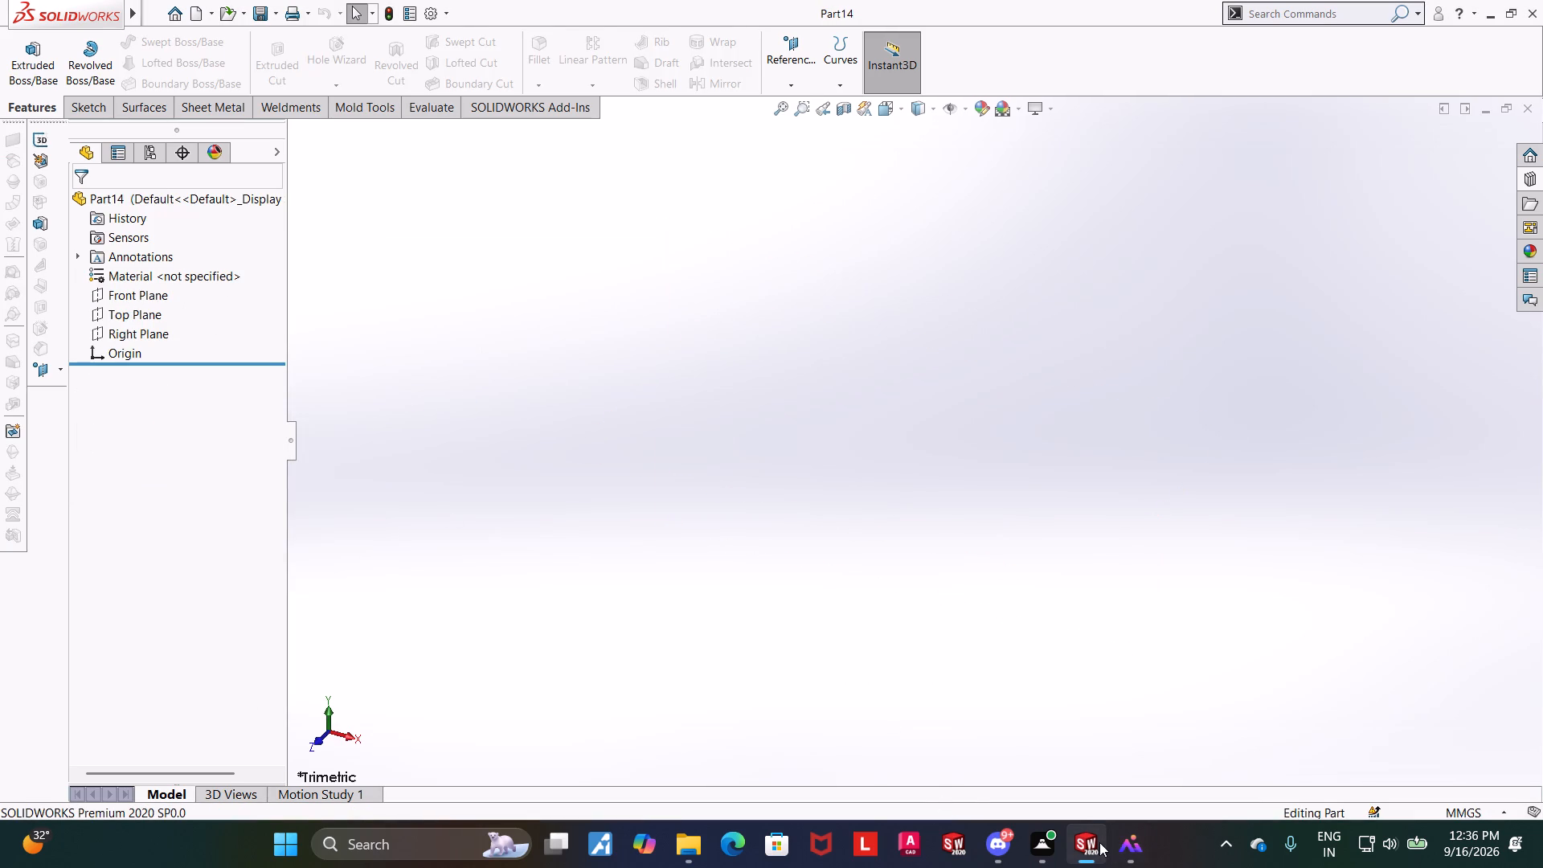
click(1160, 755)
Sketch a center rectangle on the Top Plane, centred on the origin.
click(122, 313)
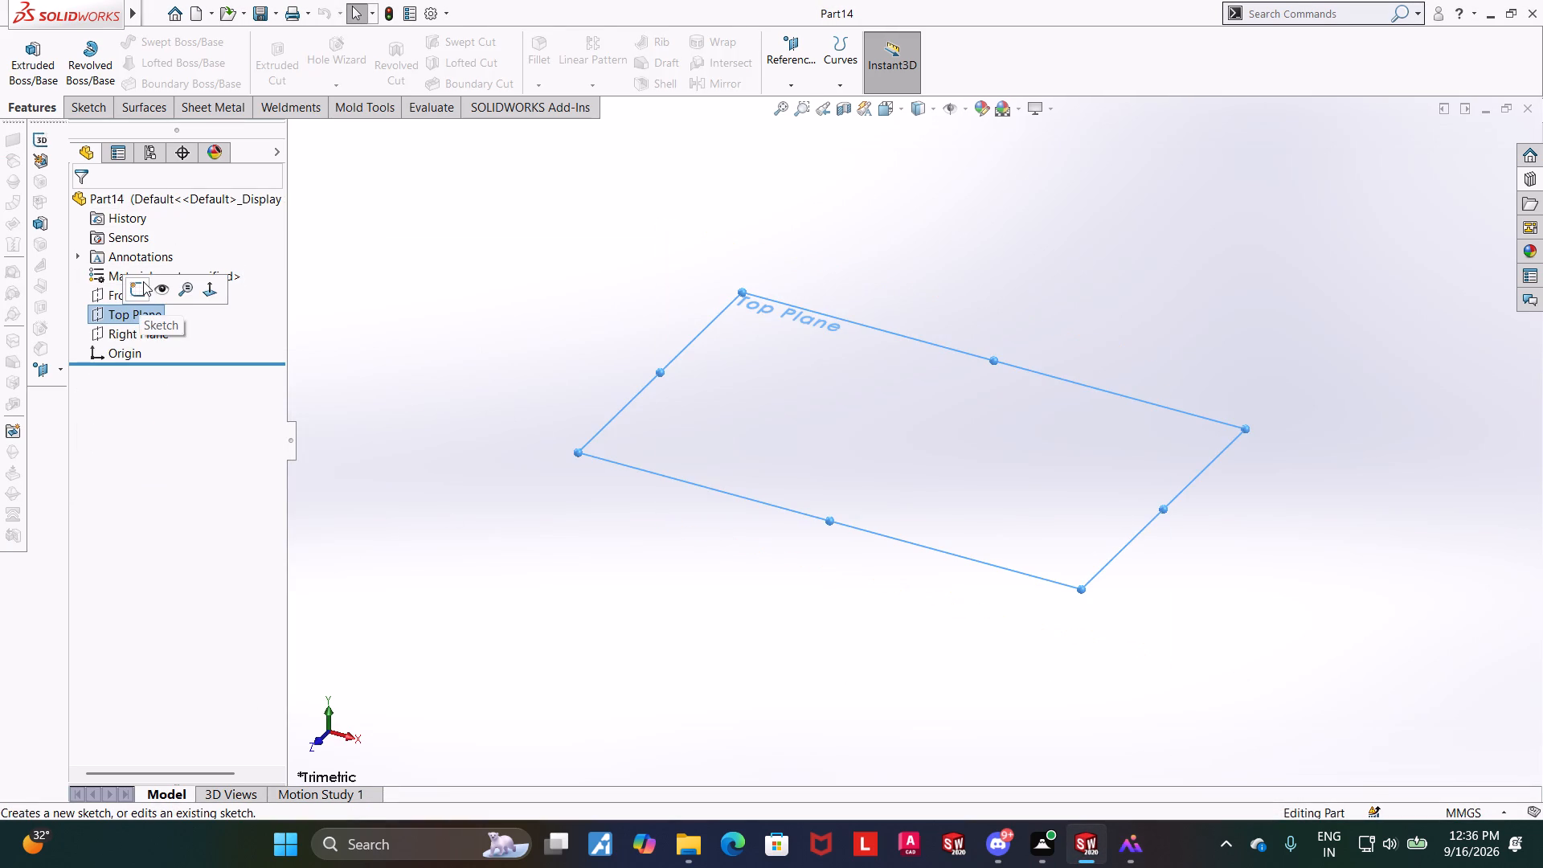
click(141, 281)
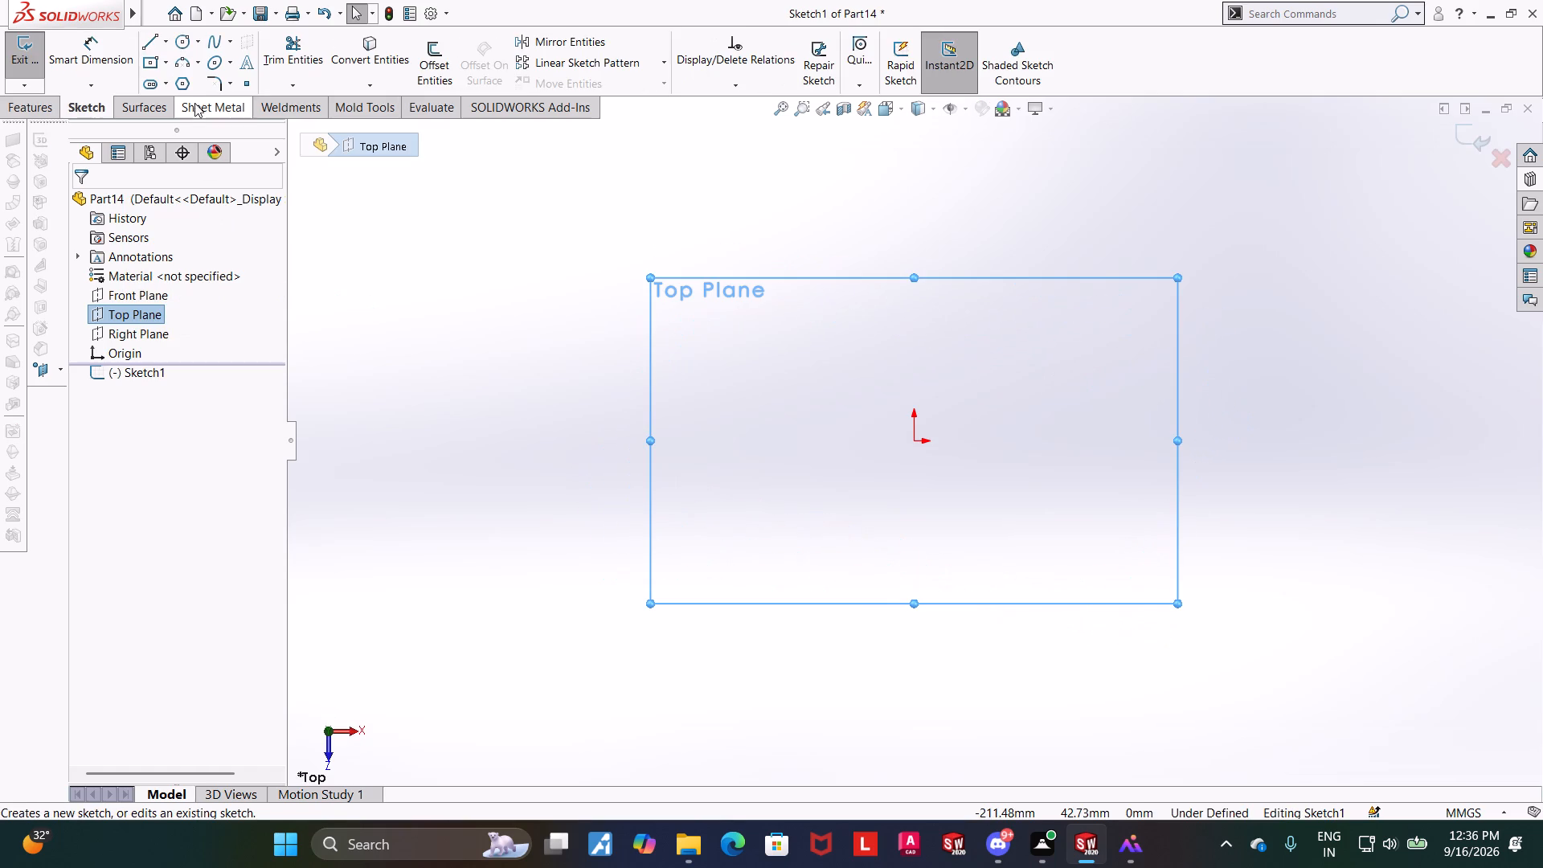
click(152, 59)
click(913, 440)
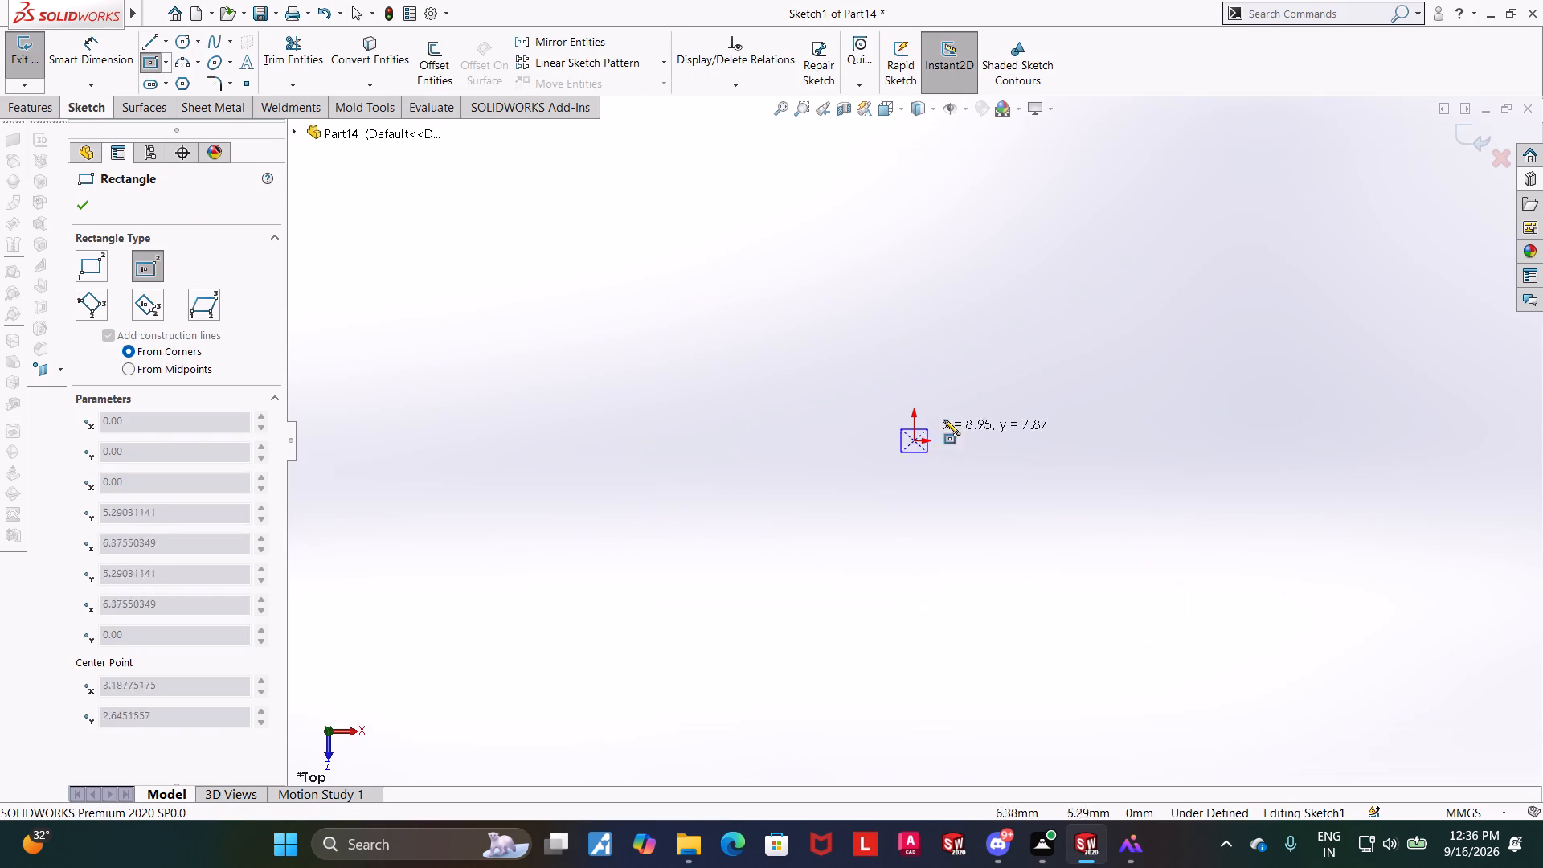
click(1022, 362)
key(Escape)
key(Escape)
key(Escape)
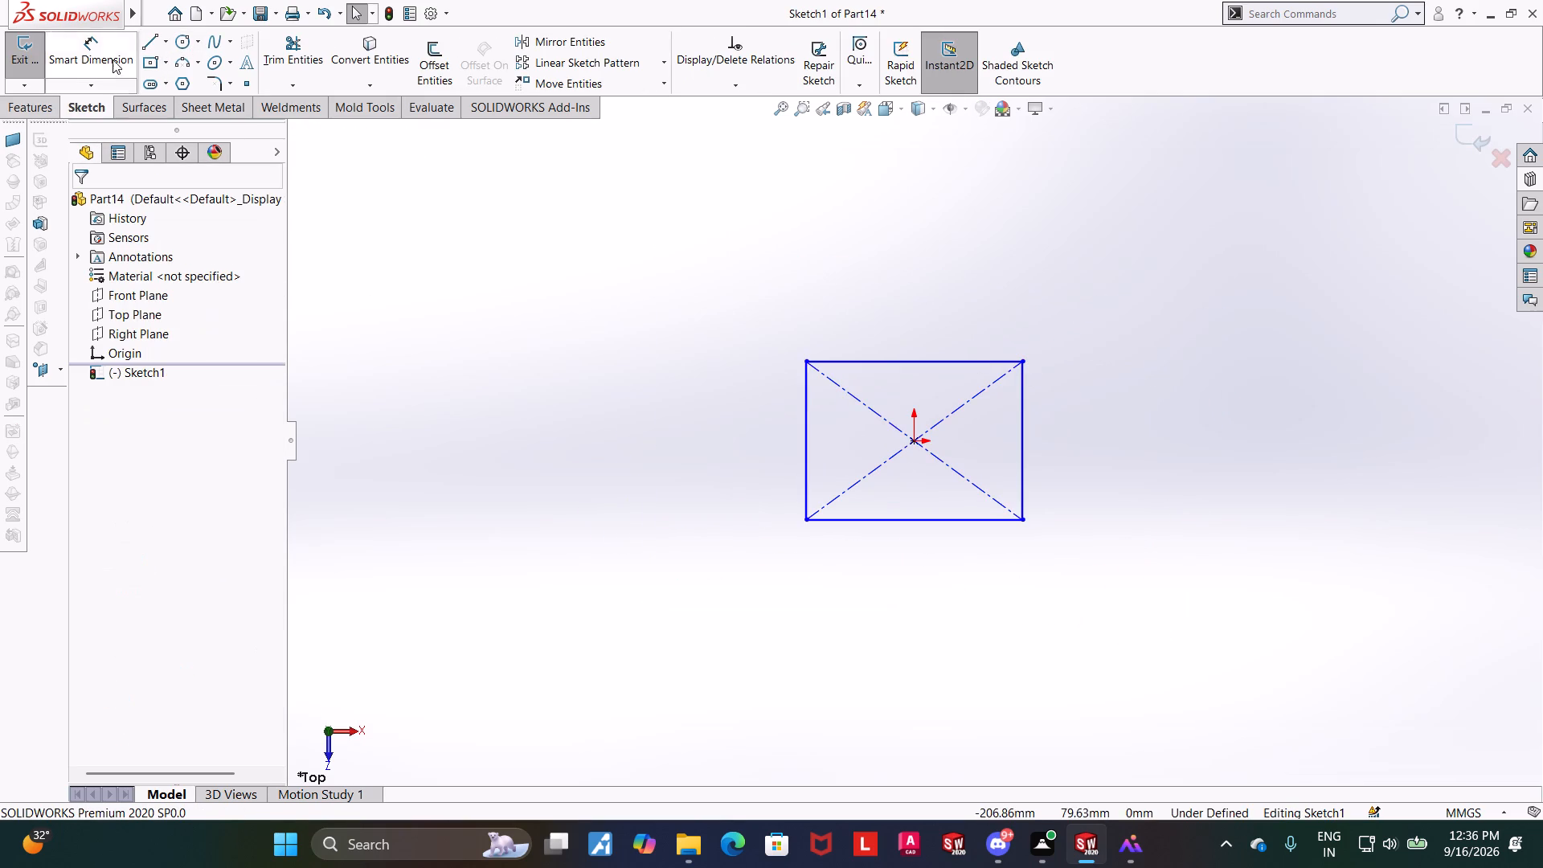
Dimension the rectangle's width and height to 38 mm each and finish the sketch.
click(104, 47)
click(916, 522)
click(908, 567)
text(38)
key(Return)
key(Escape)
key(Escape)
click(80, 43)
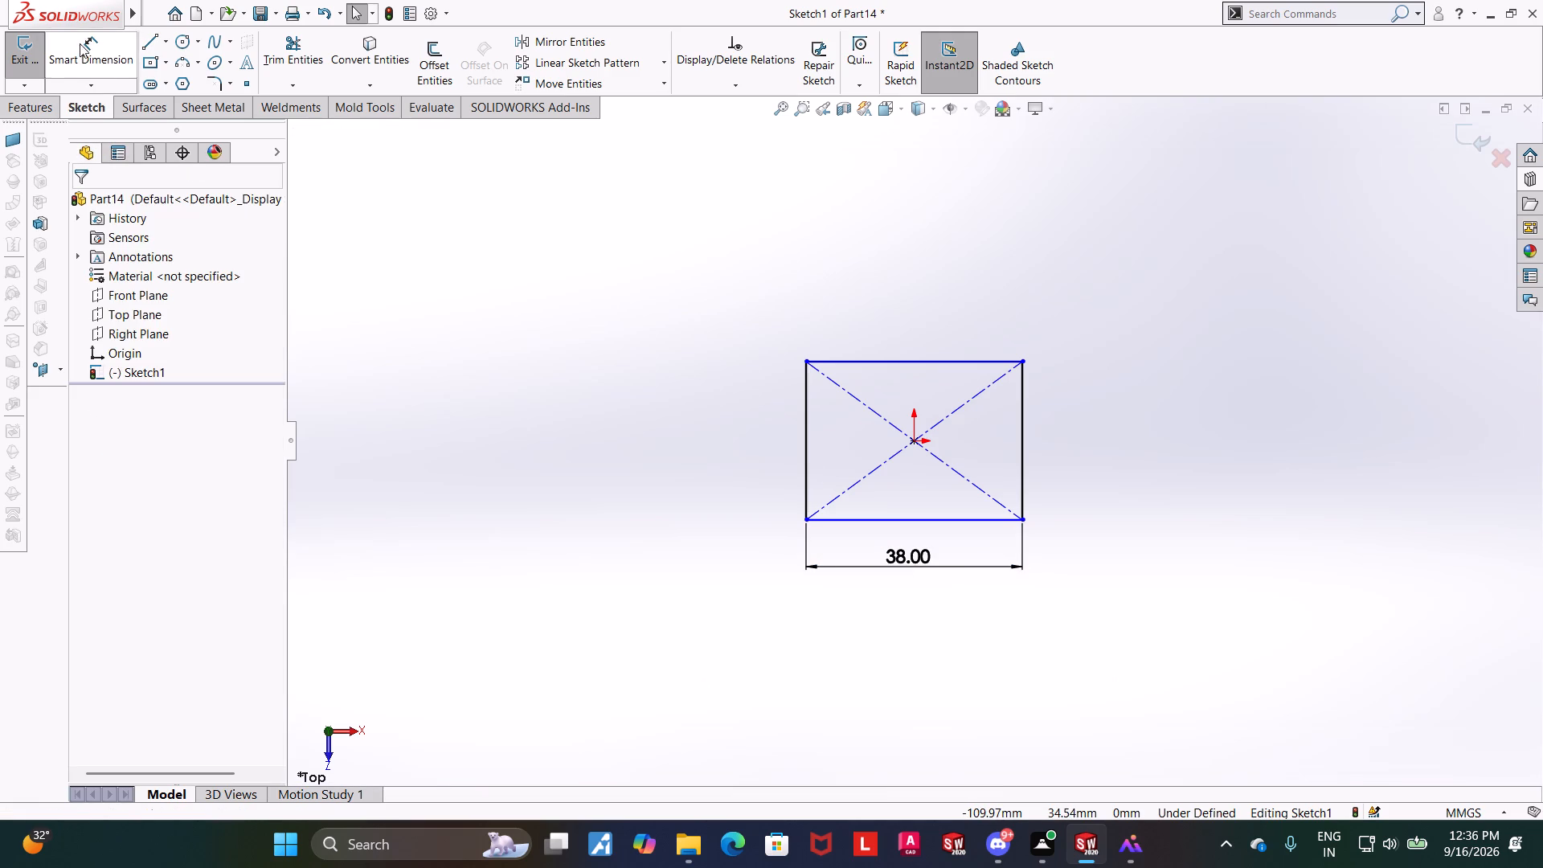
click(1023, 457)
click(1105, 459)
text(38)
key(Return)
key(Escape)
key(Escape)
click(1486, 128)
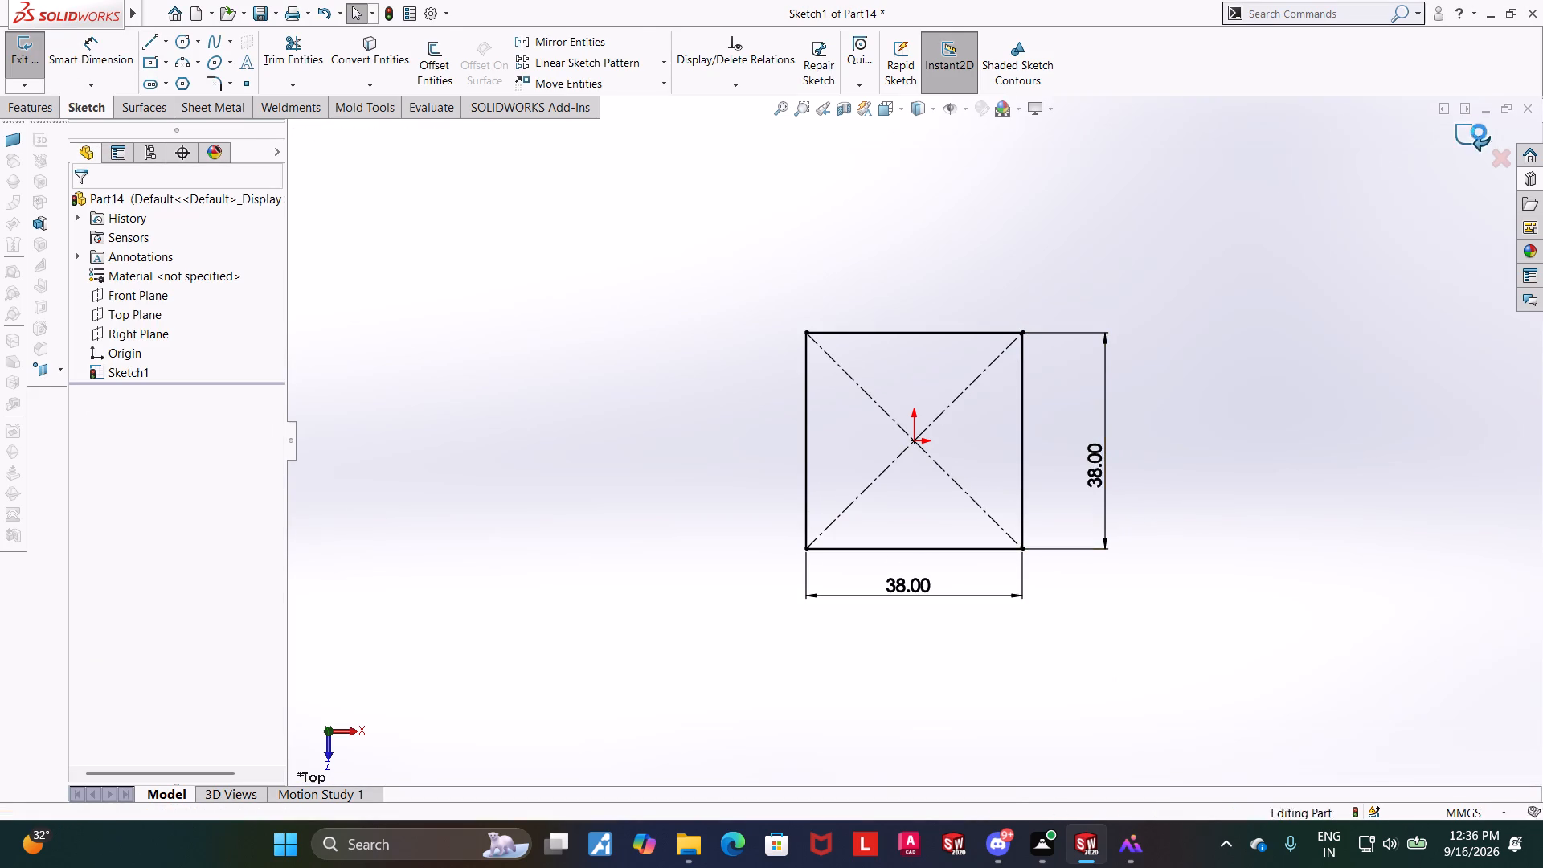
Start a blind boss extrusion of the square profile with a depth of 47+41 mm.
click(46, 56)
middle_drag(538, 355, 490, 371)
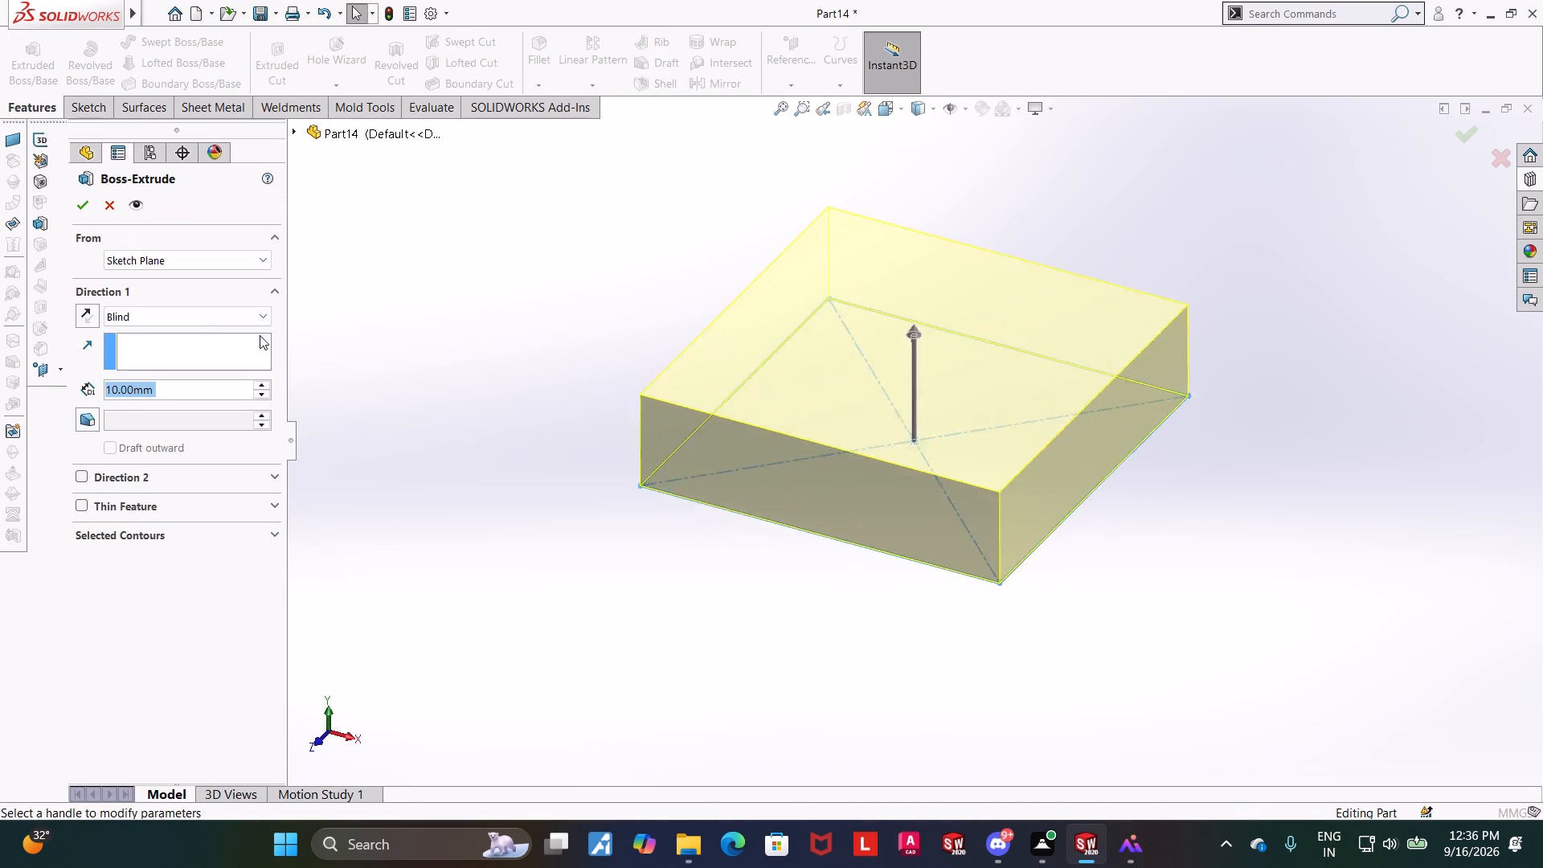
drag(225, 381, 182, 380)
click(184, 388)
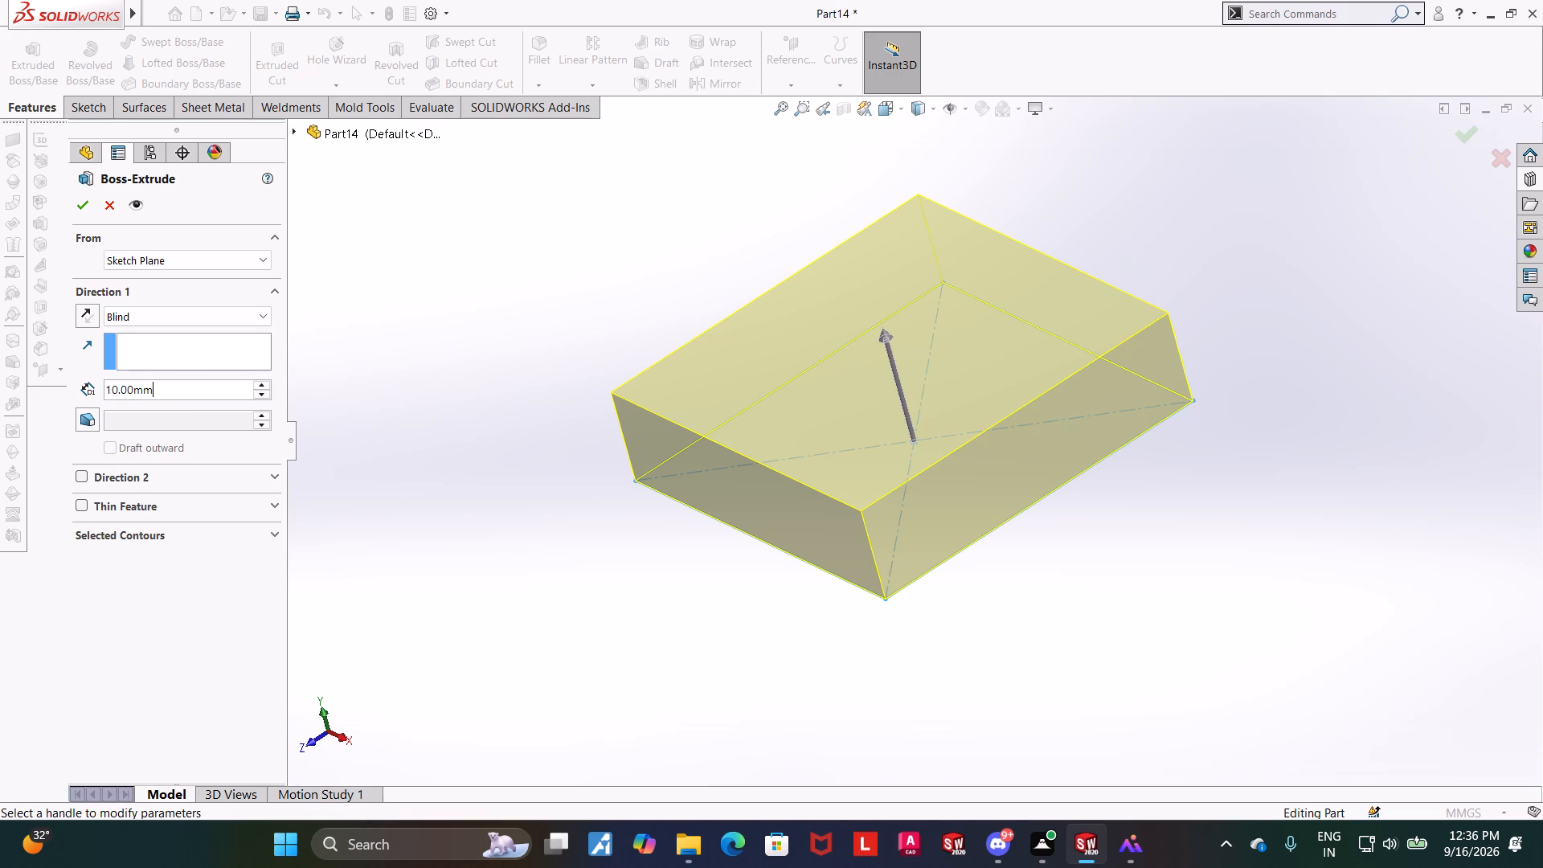
drag(183, 388, 76, 387)
drag(202, 387, 108, 390)
drag(221, 394, 68, 383)
text(170)
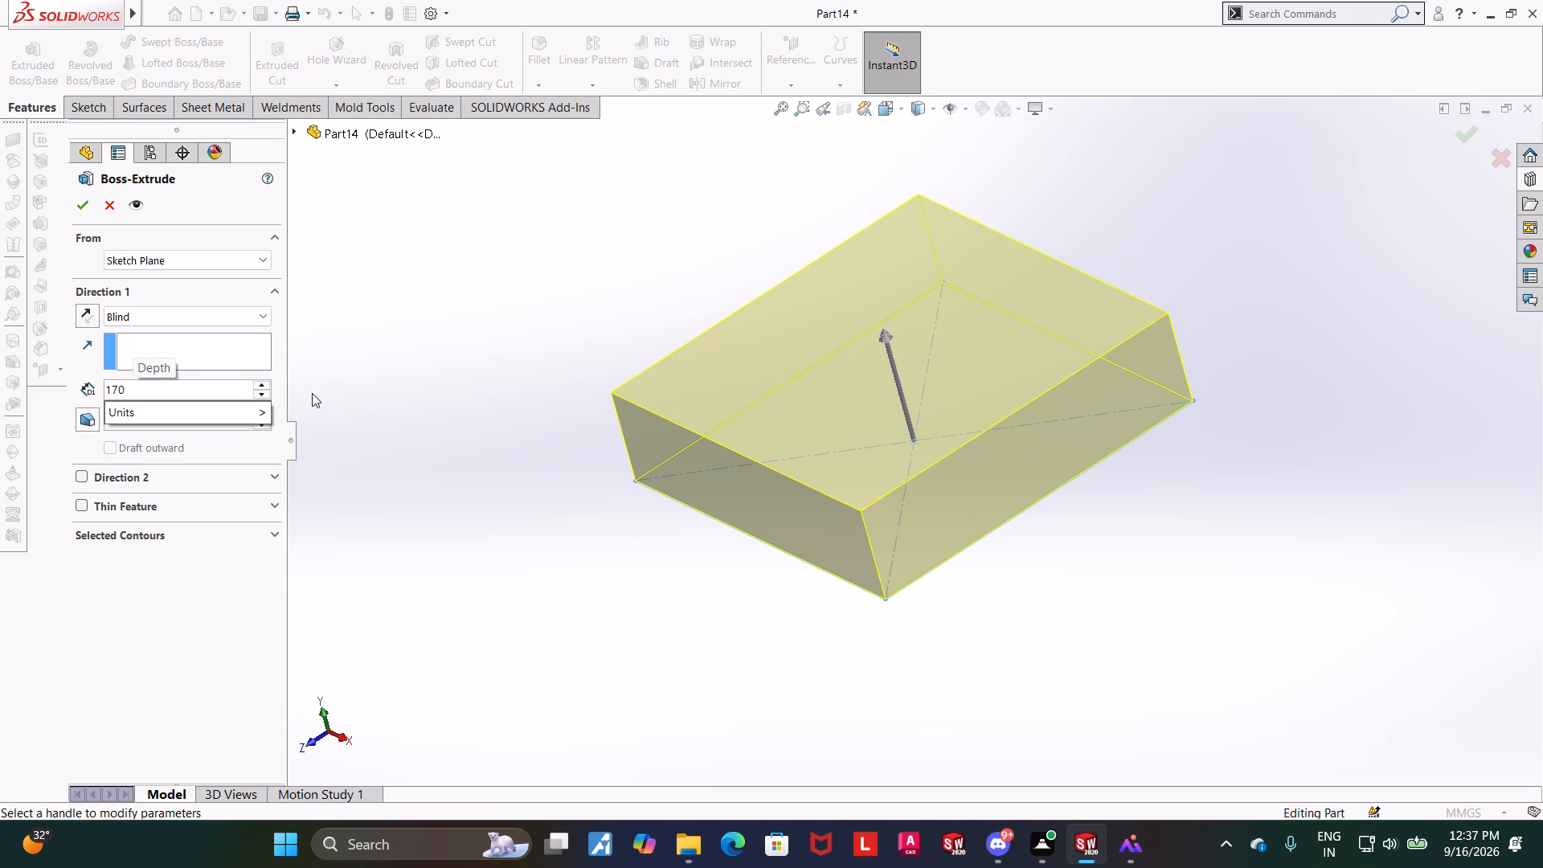
key(BackSpace)
key(BackSpace)
key(BackSpace)
key(BackSpace)
key(BackSpace)
key(BackSpace)
key(BackSpace)
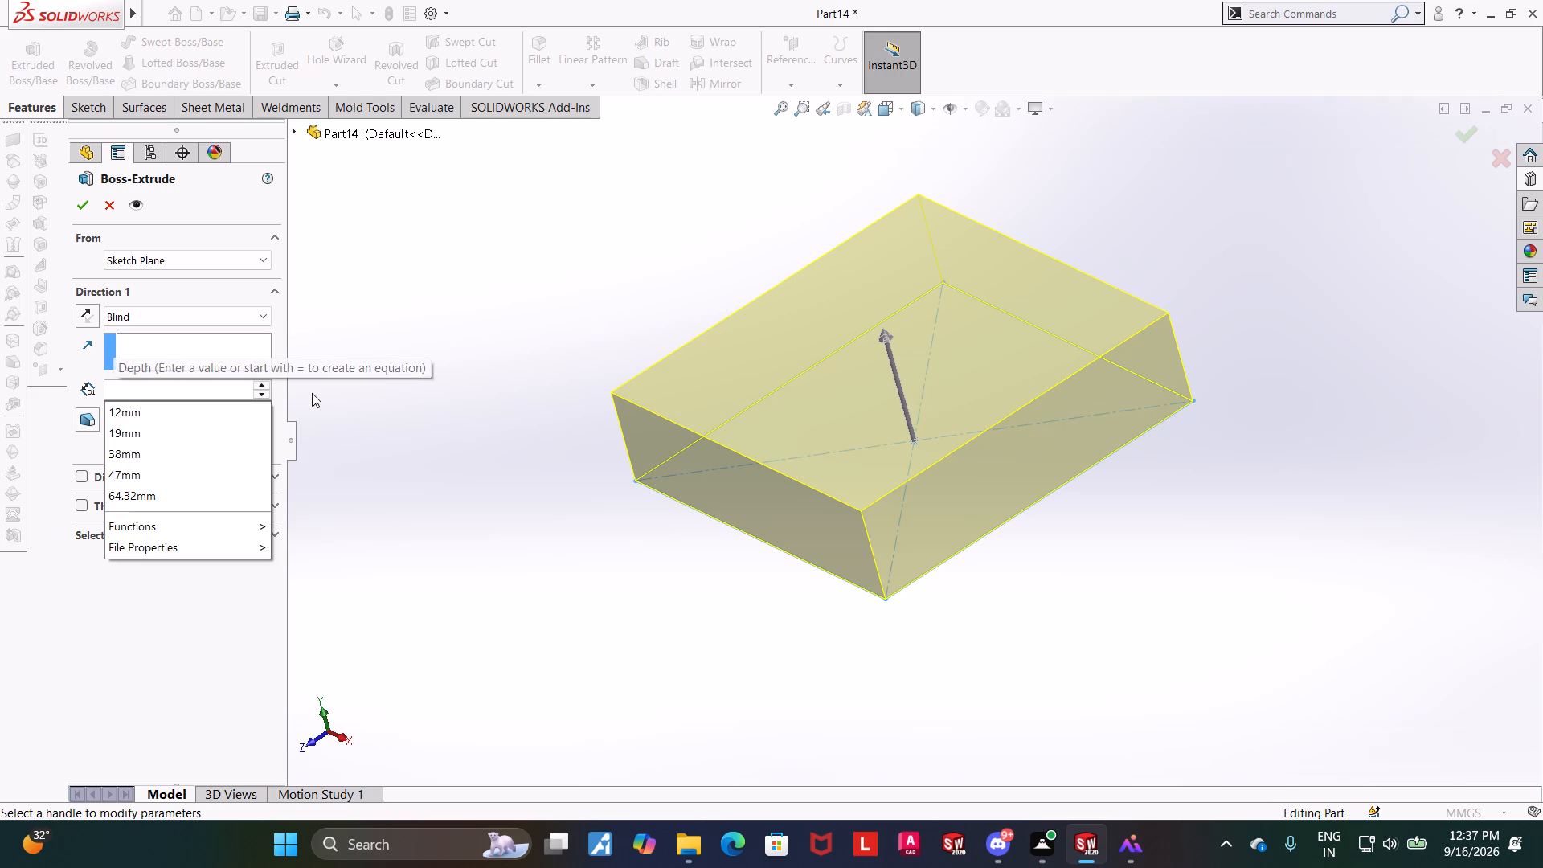
text(47)
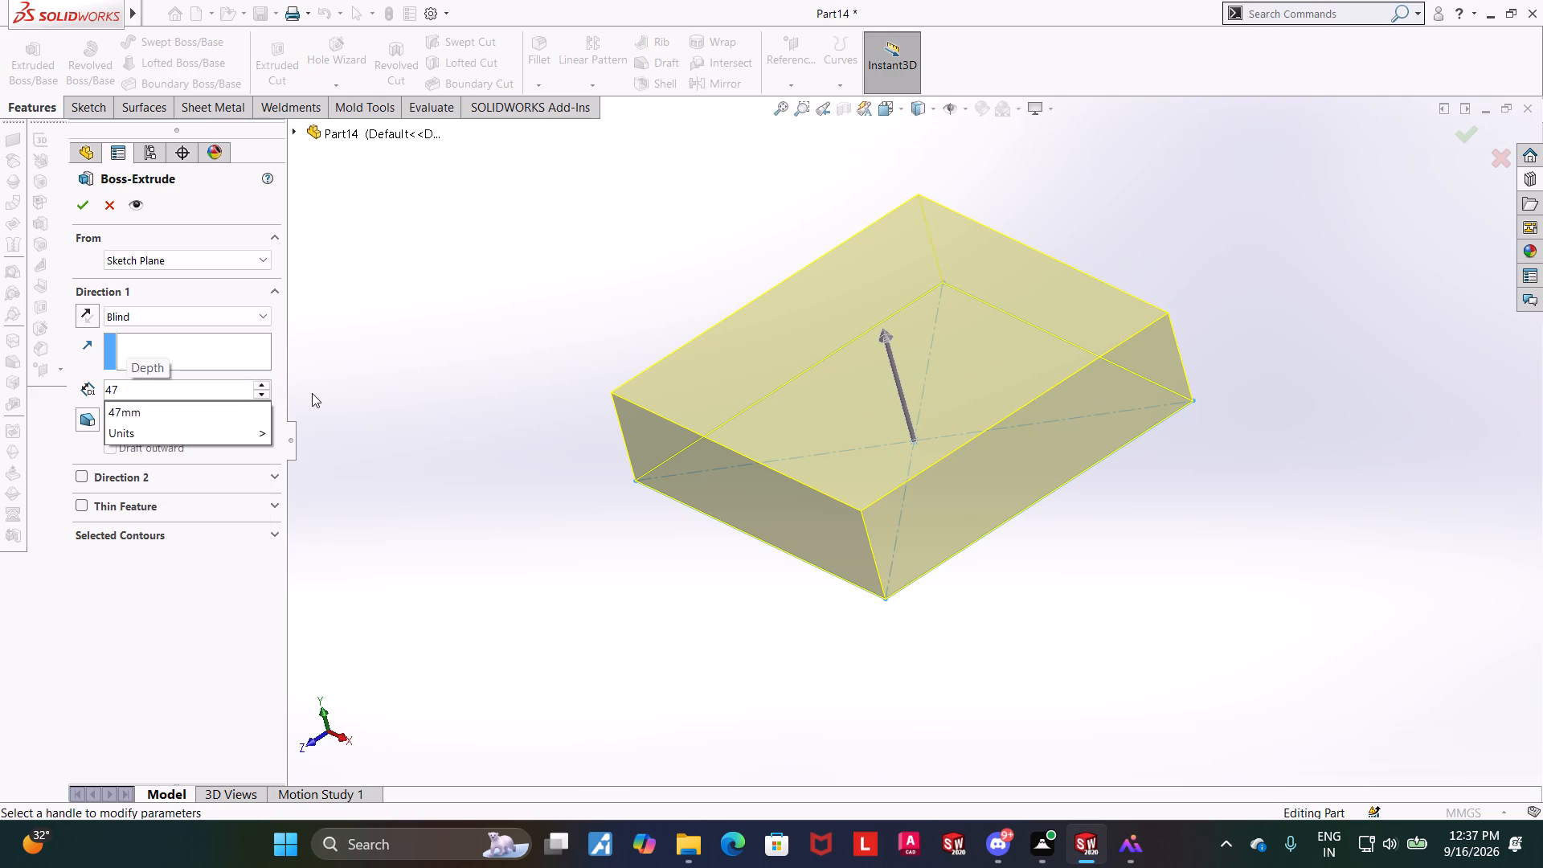
text(+41)
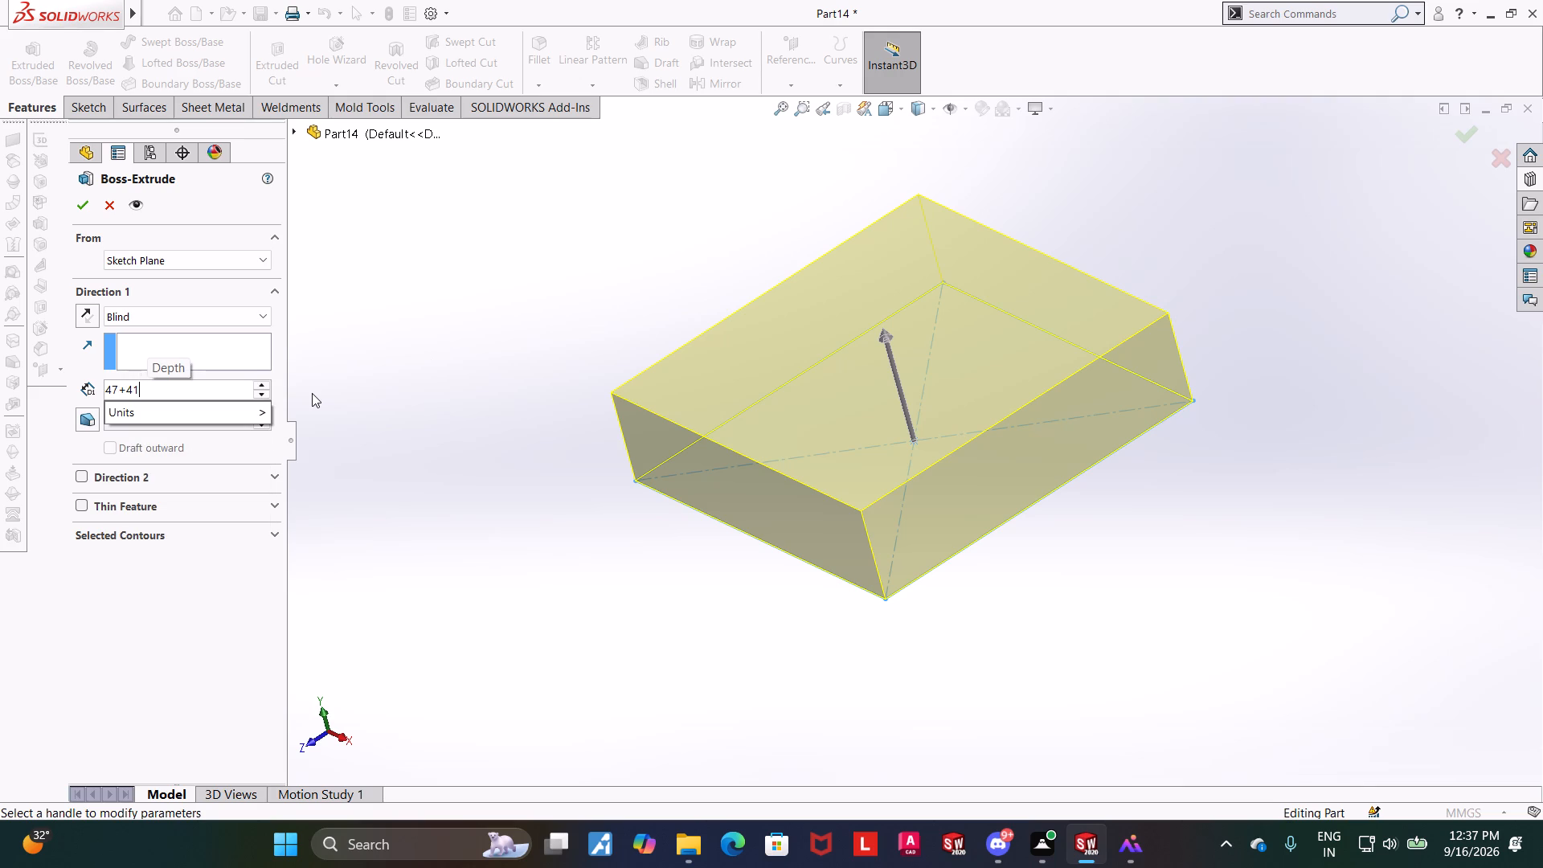
key(Return)
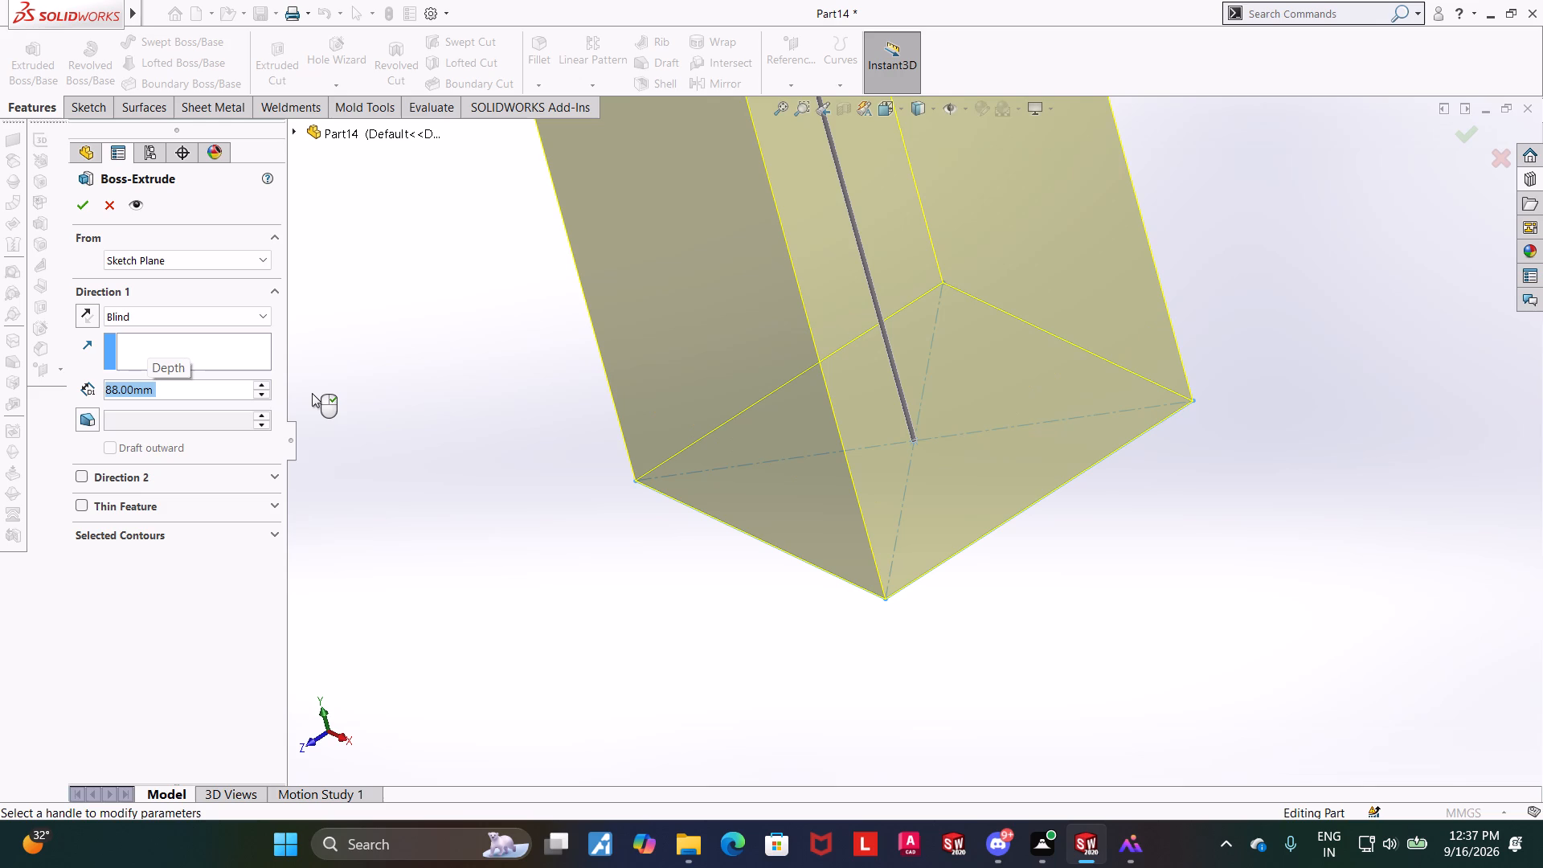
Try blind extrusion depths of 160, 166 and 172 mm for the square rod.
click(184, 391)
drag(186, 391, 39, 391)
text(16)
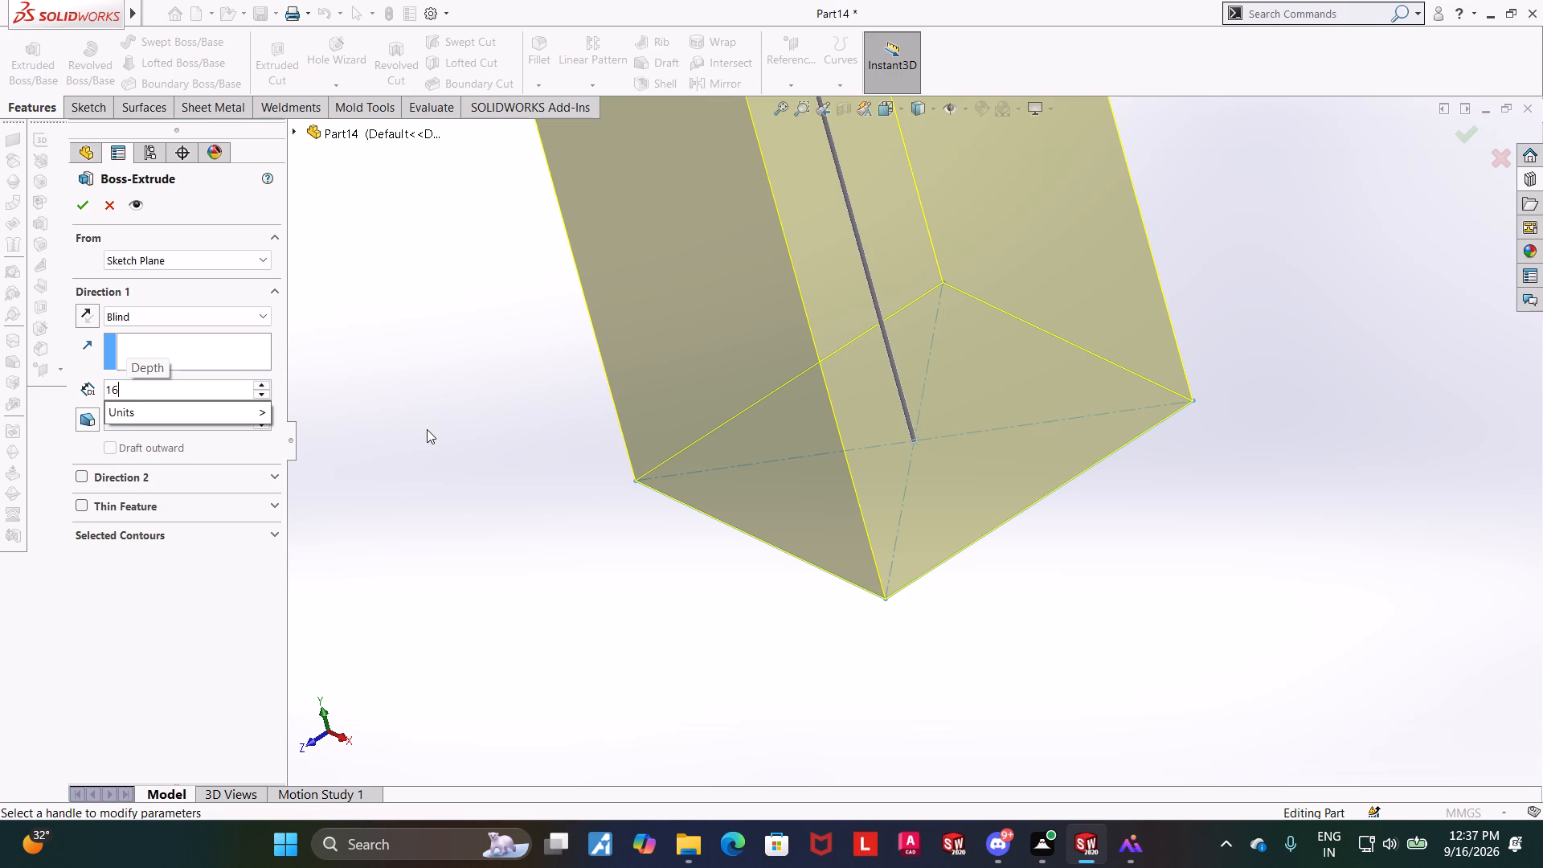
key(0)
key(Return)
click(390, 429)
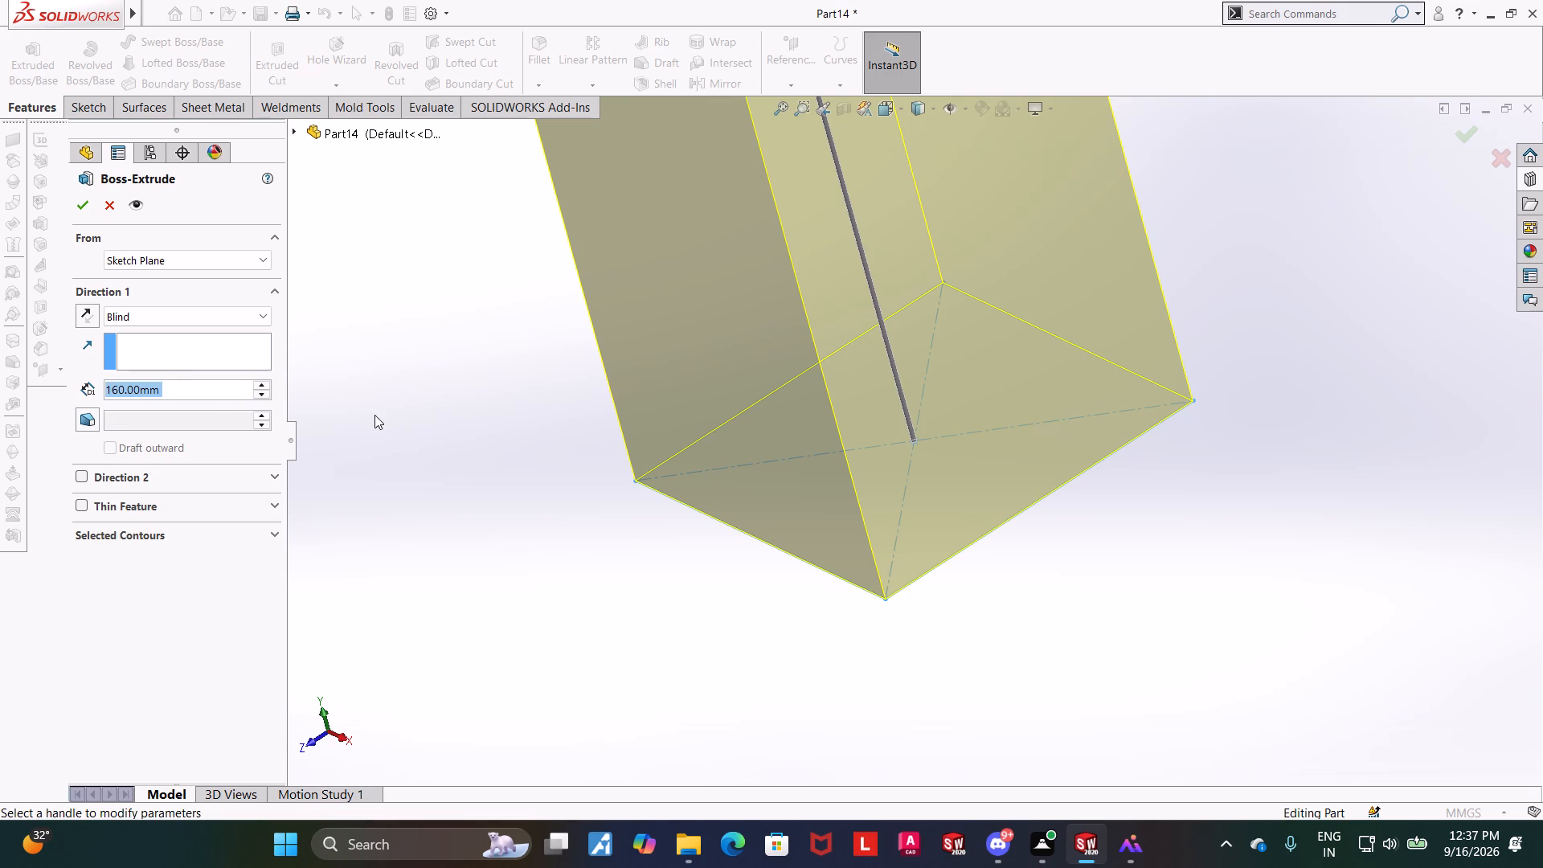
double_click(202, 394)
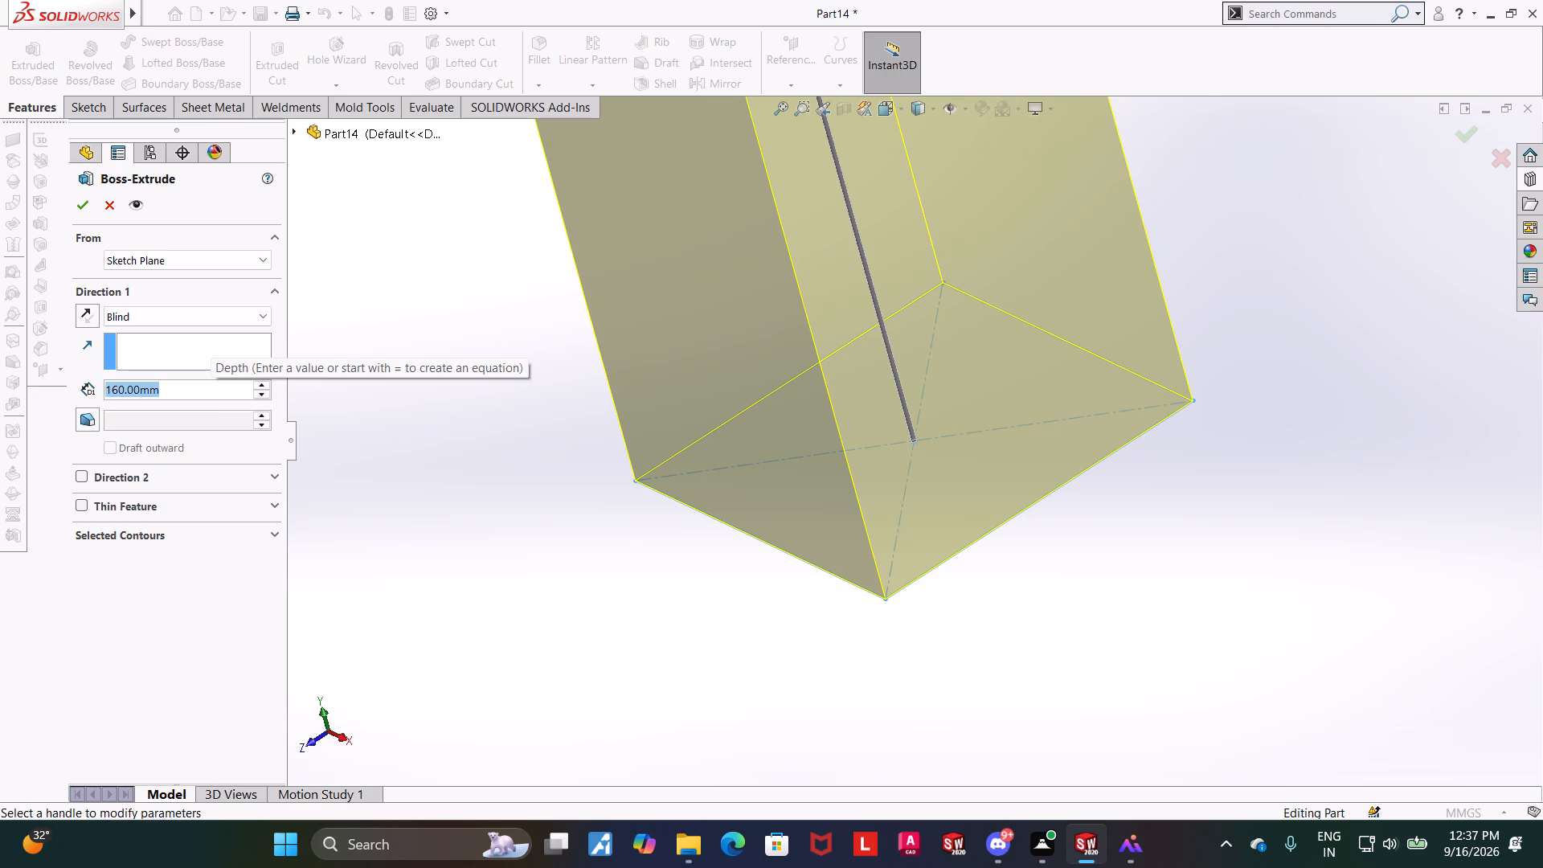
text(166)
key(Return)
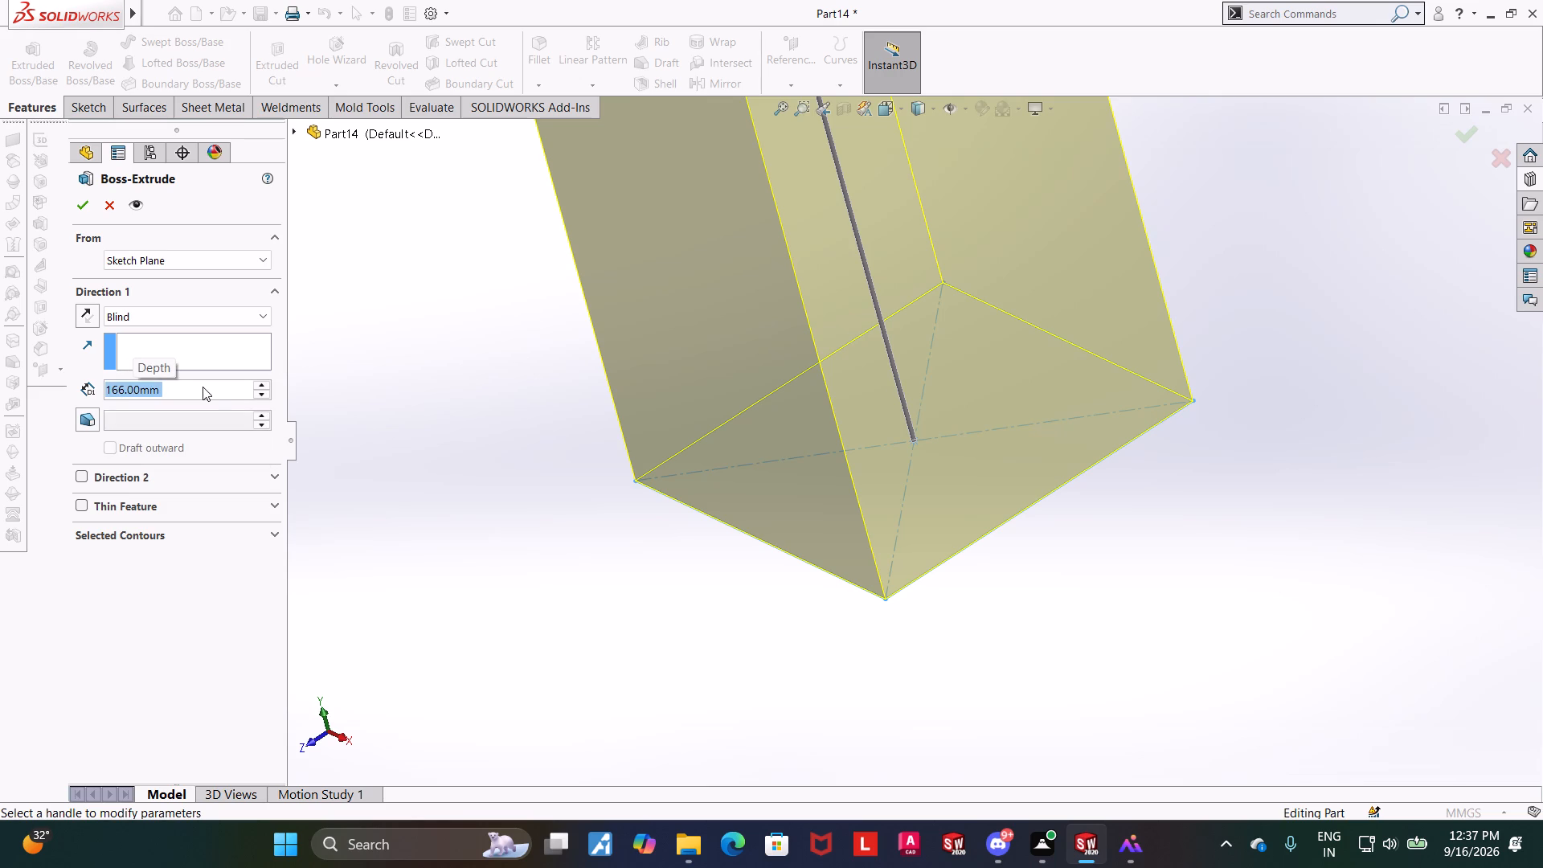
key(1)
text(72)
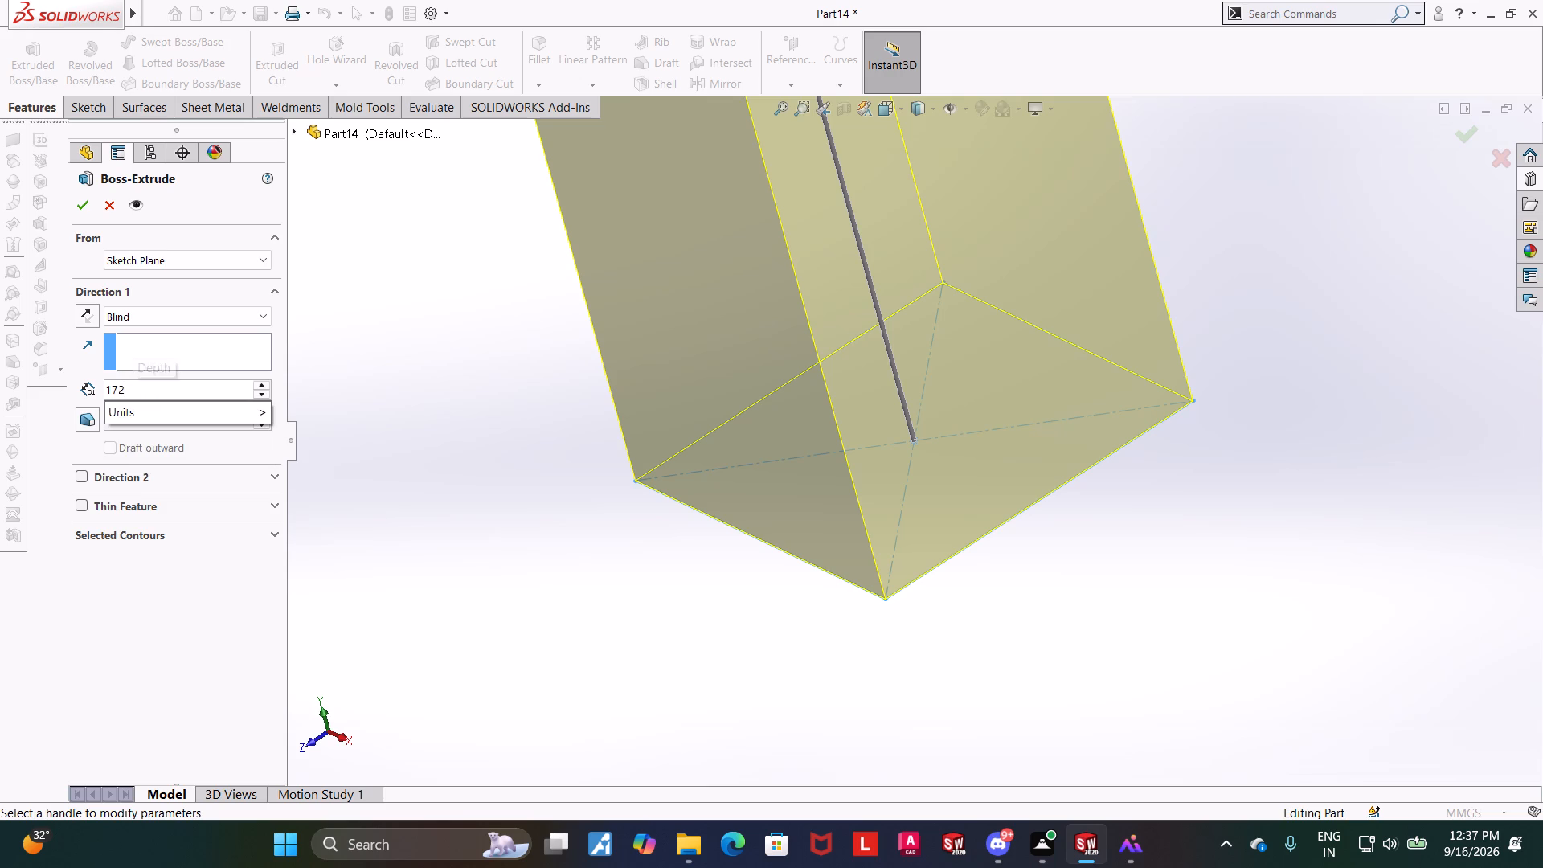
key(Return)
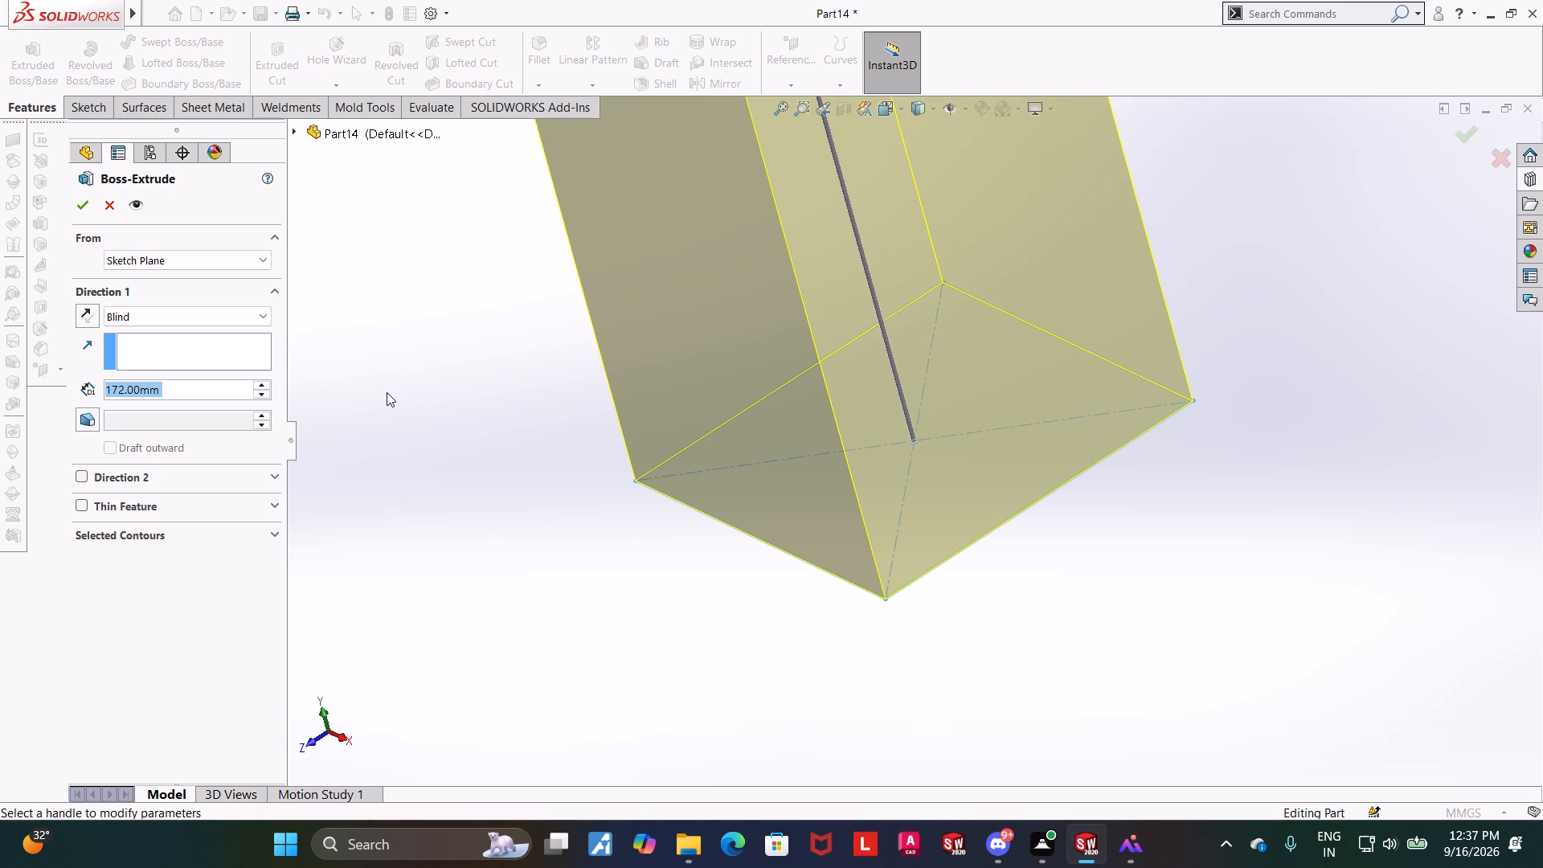
Set the square rod's extrusion depth to 176 mm and complete the boss.
click(219, 391)
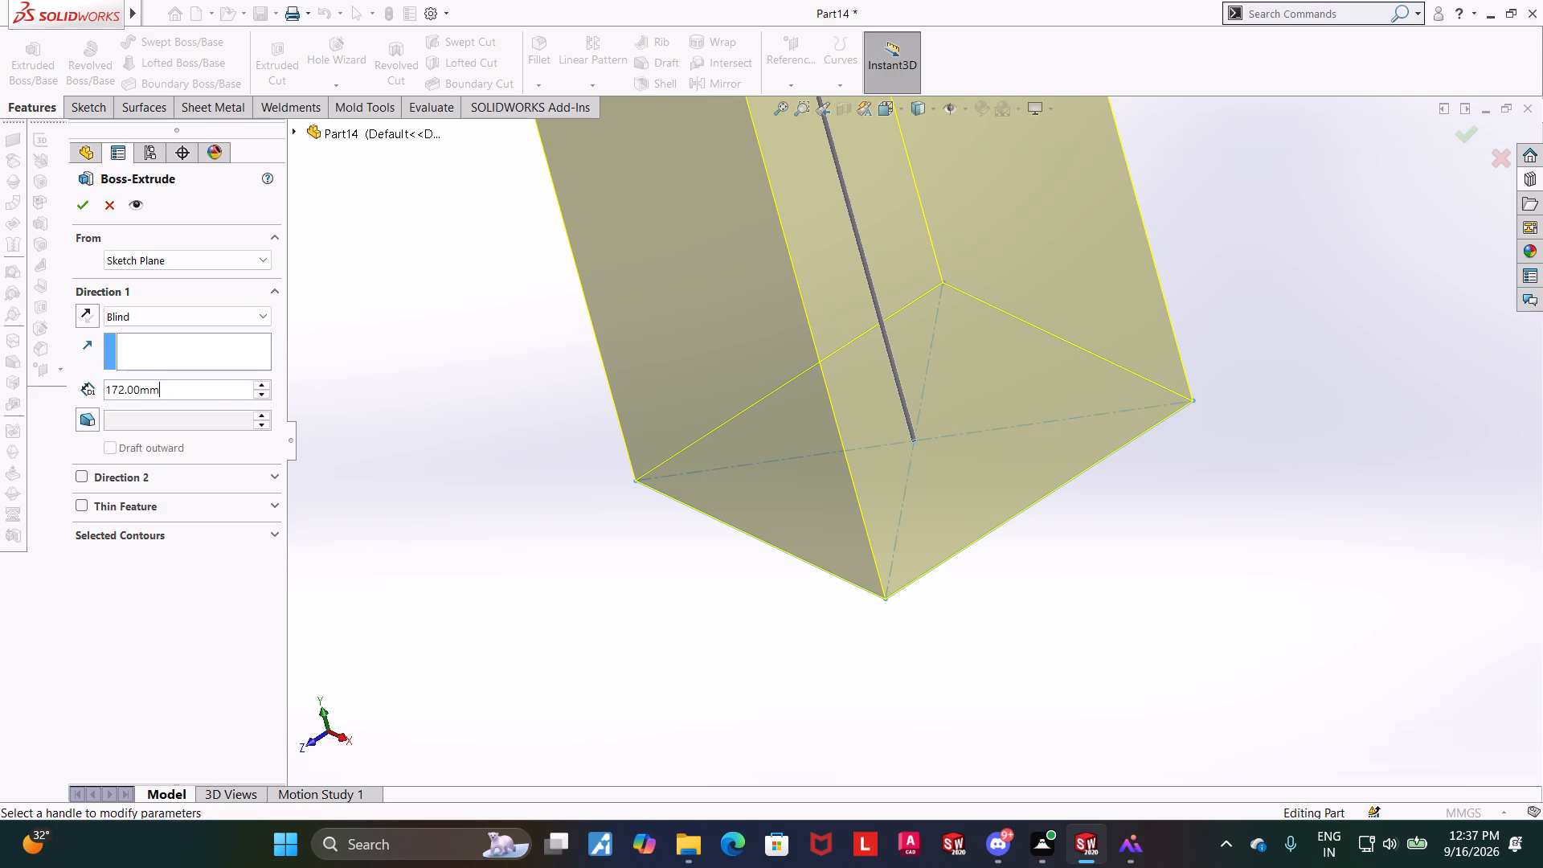
drag(218, 391, 119, 390)
click(502, 534)
click(209, 389)
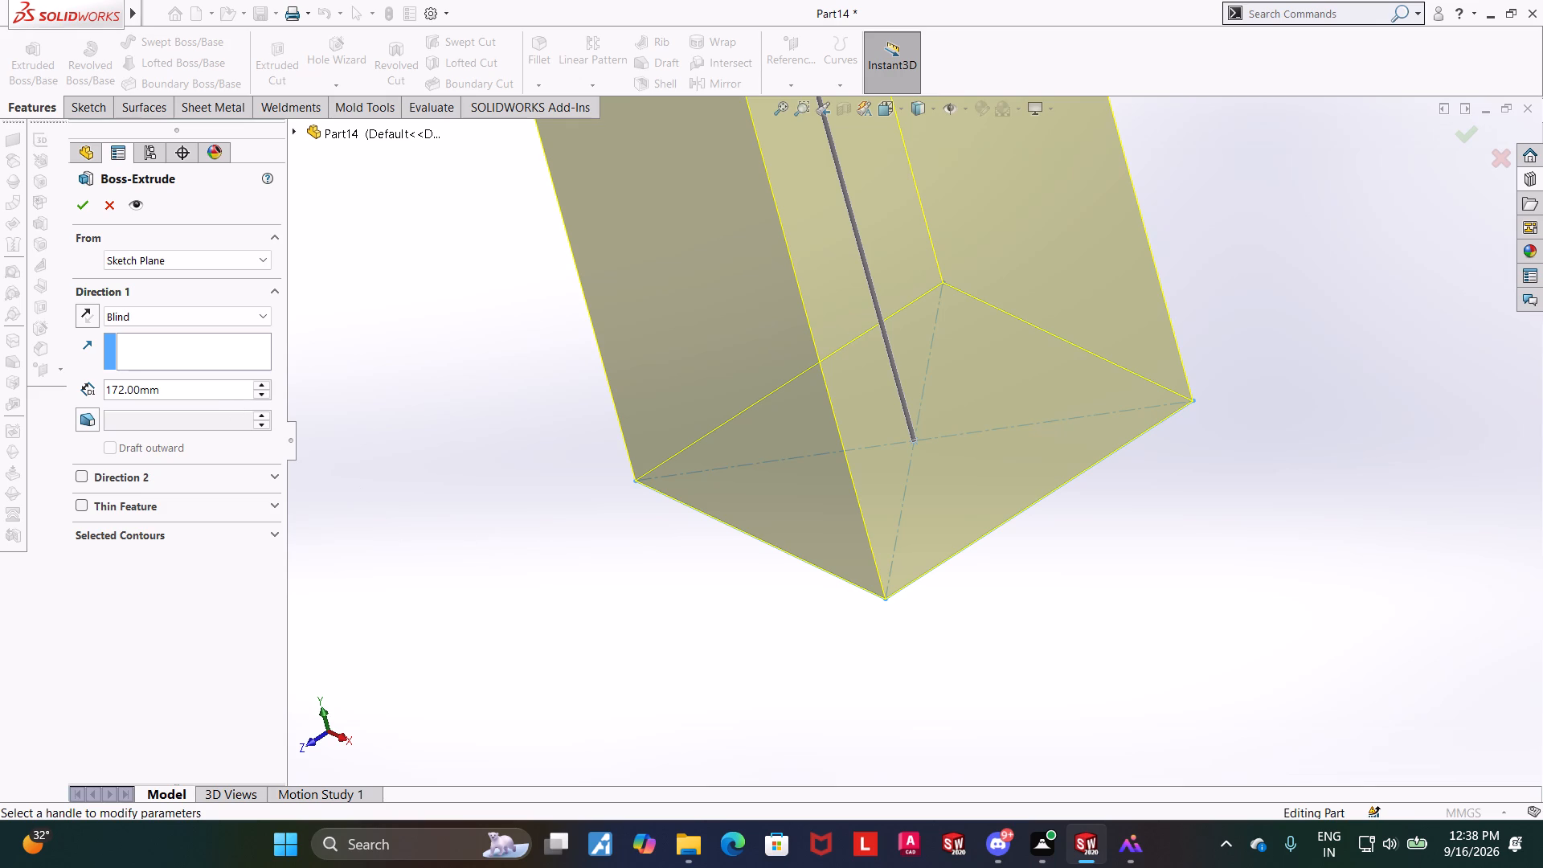
click(121, 388)
key(Right)
key(BackSpace)
key(6)
click(356, 434)
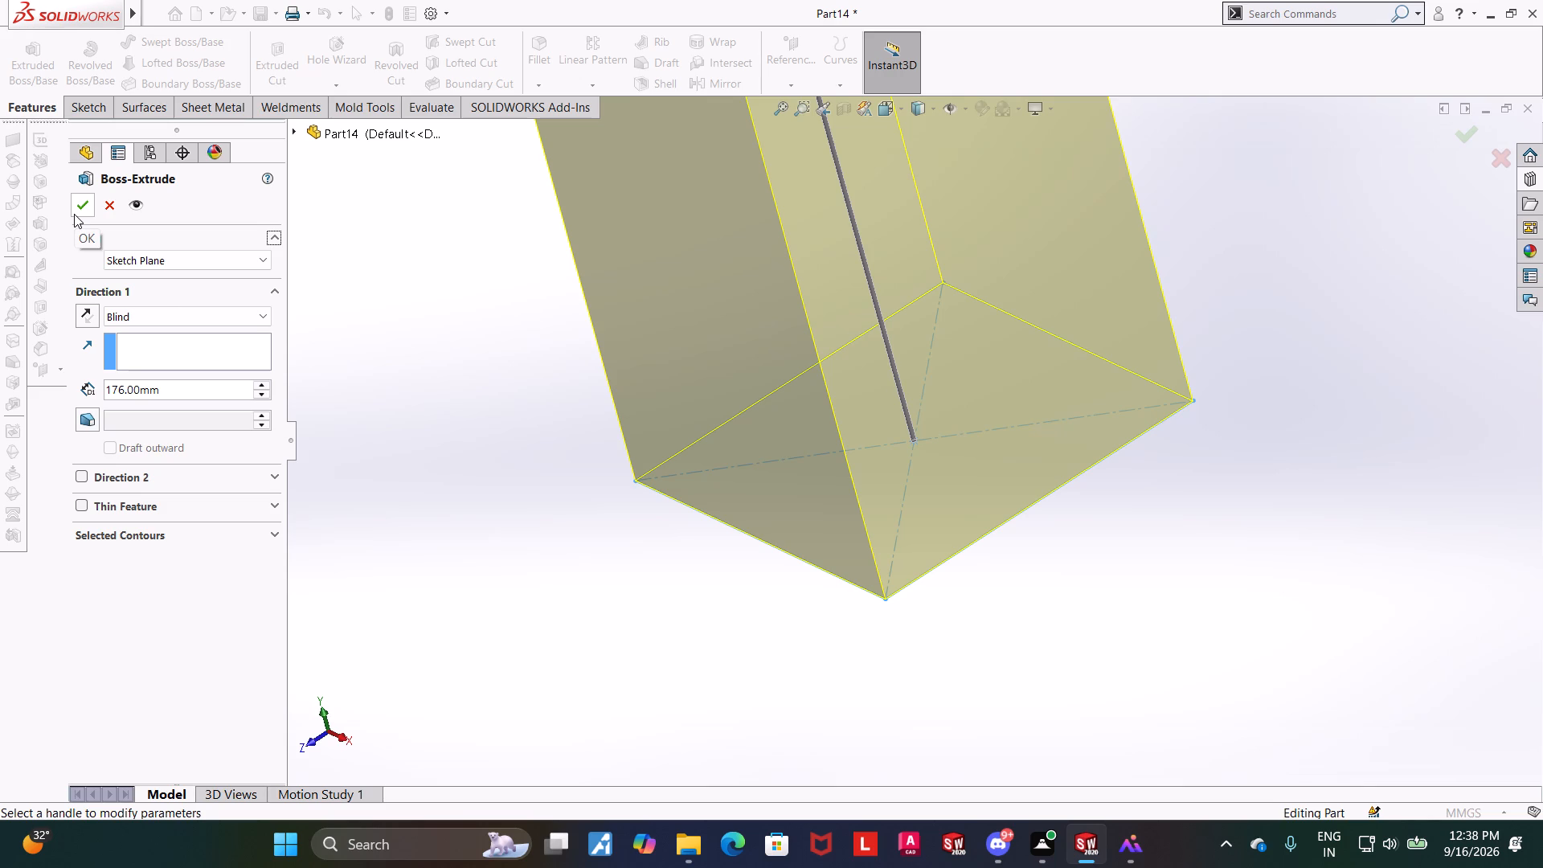
click(74, 214)
click(425, 443)
middle_drag(420, 481, 491, 374)
scroll(491, 374, up, 6)
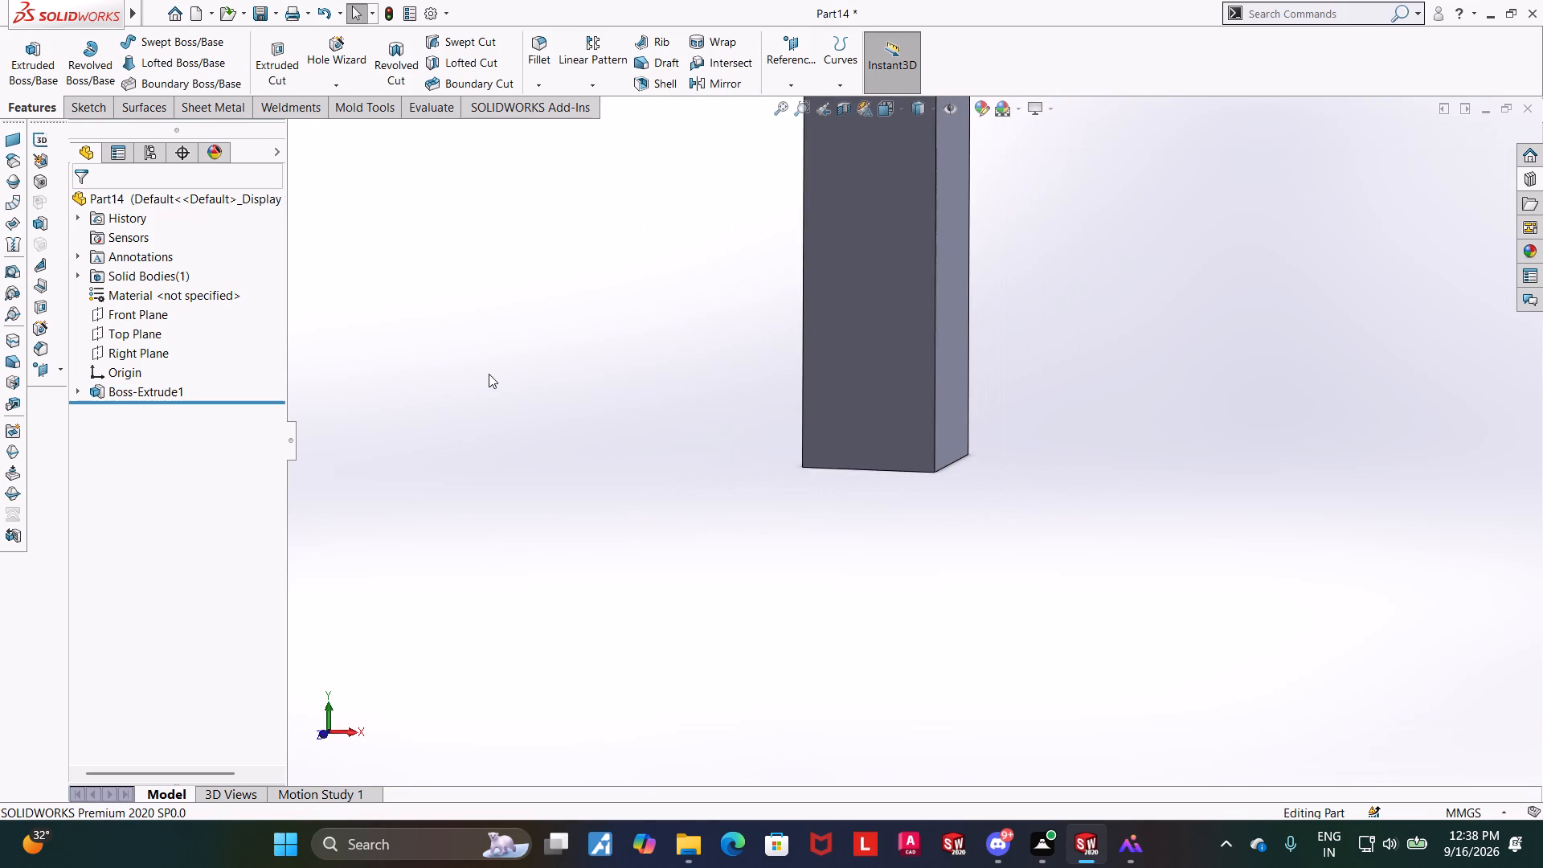
Sketch a centre rectangle about 18 mm wide and 49 mm tall on the rod's side face, centred above the origin.
scroll(500, 375, up, 2)
middle_drag(422, 368, 659, 587)
click(786, 554)
middle_drag(747, 475, 741, 485)
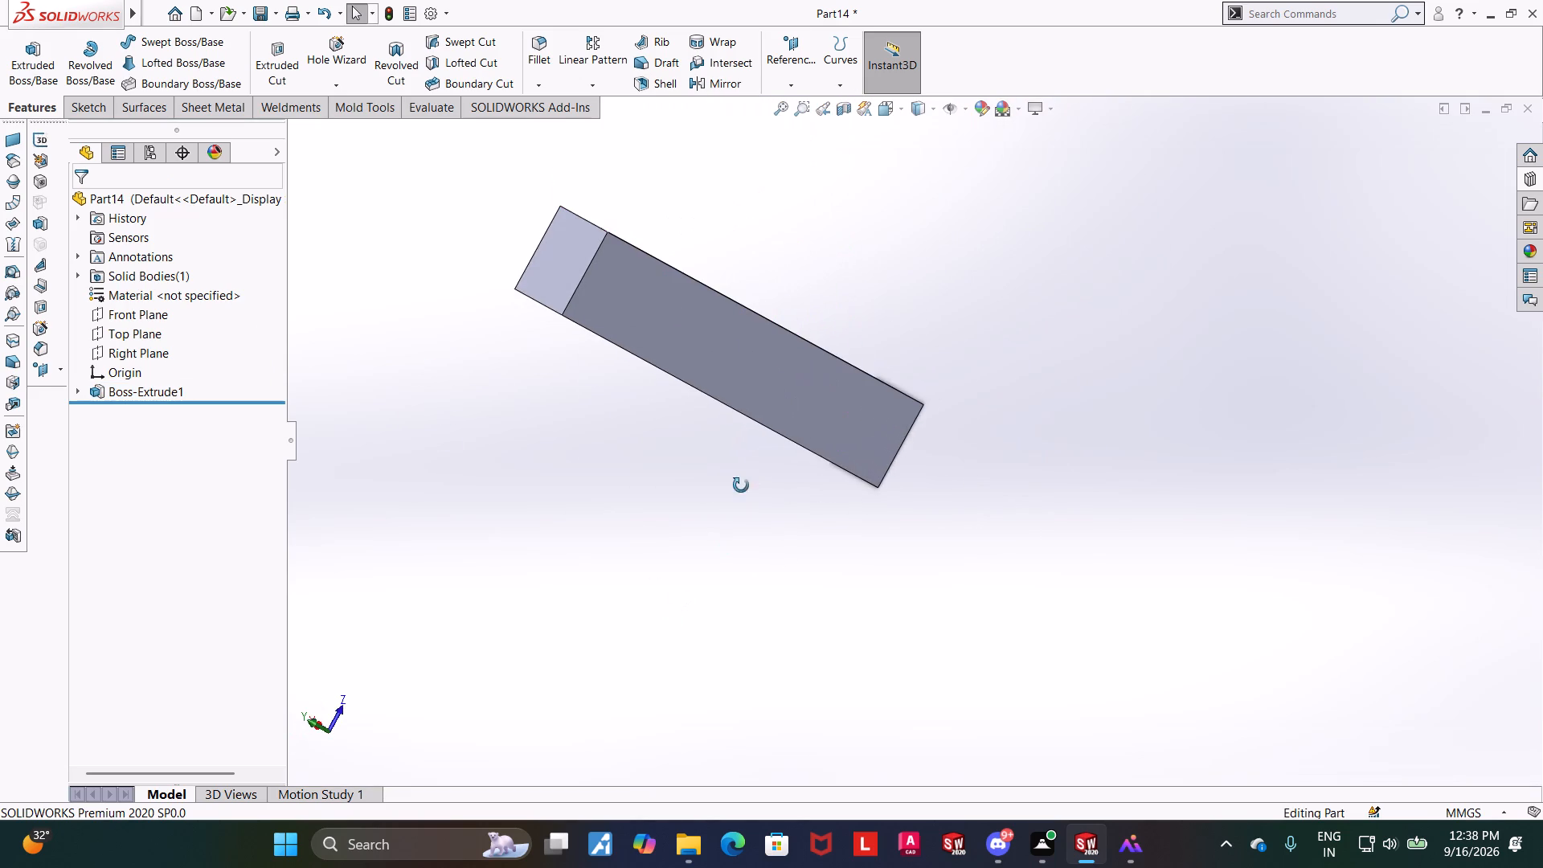
middle_drag(741, 485, 665, 657)
middle_drag(649, 579, 628, 661)
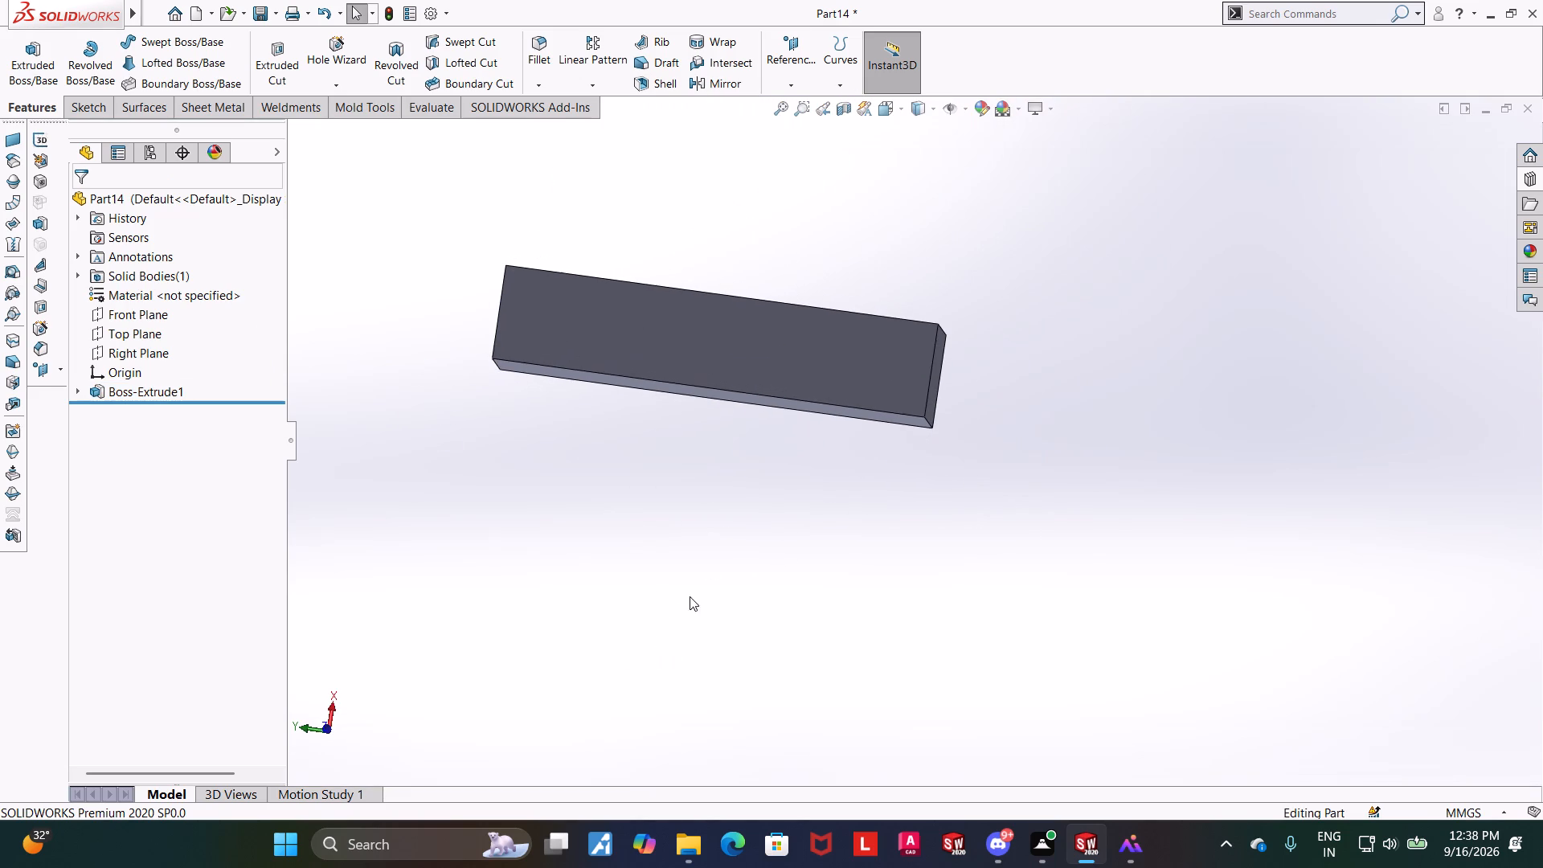
middle_drag(784, 451, 773, 614)
click(876, 325)
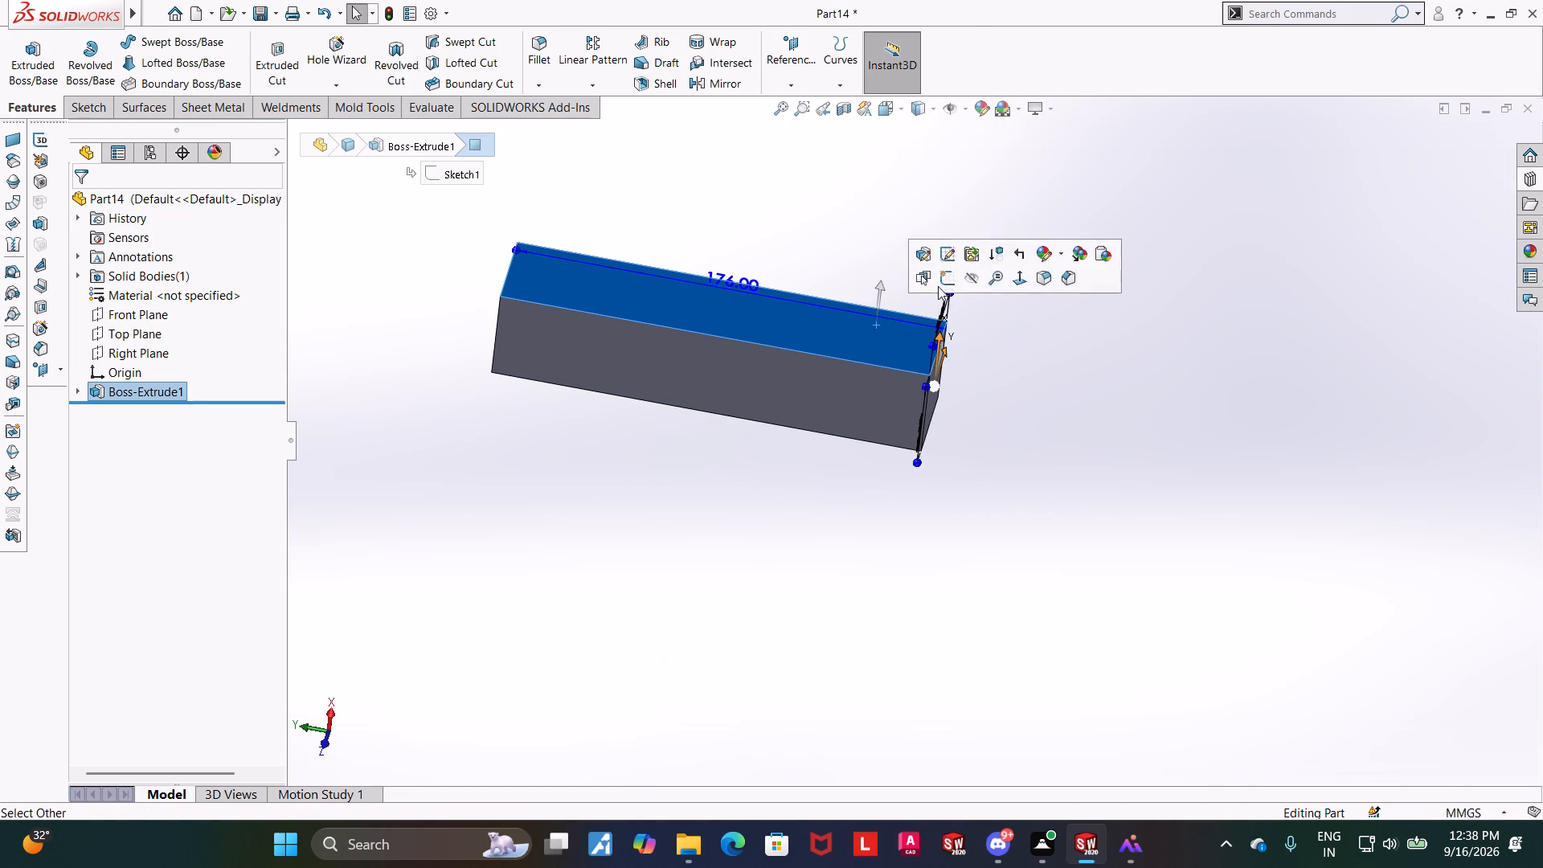
click(946, 282)
click(145, 421)
click(154, 414)
click(190, 396)
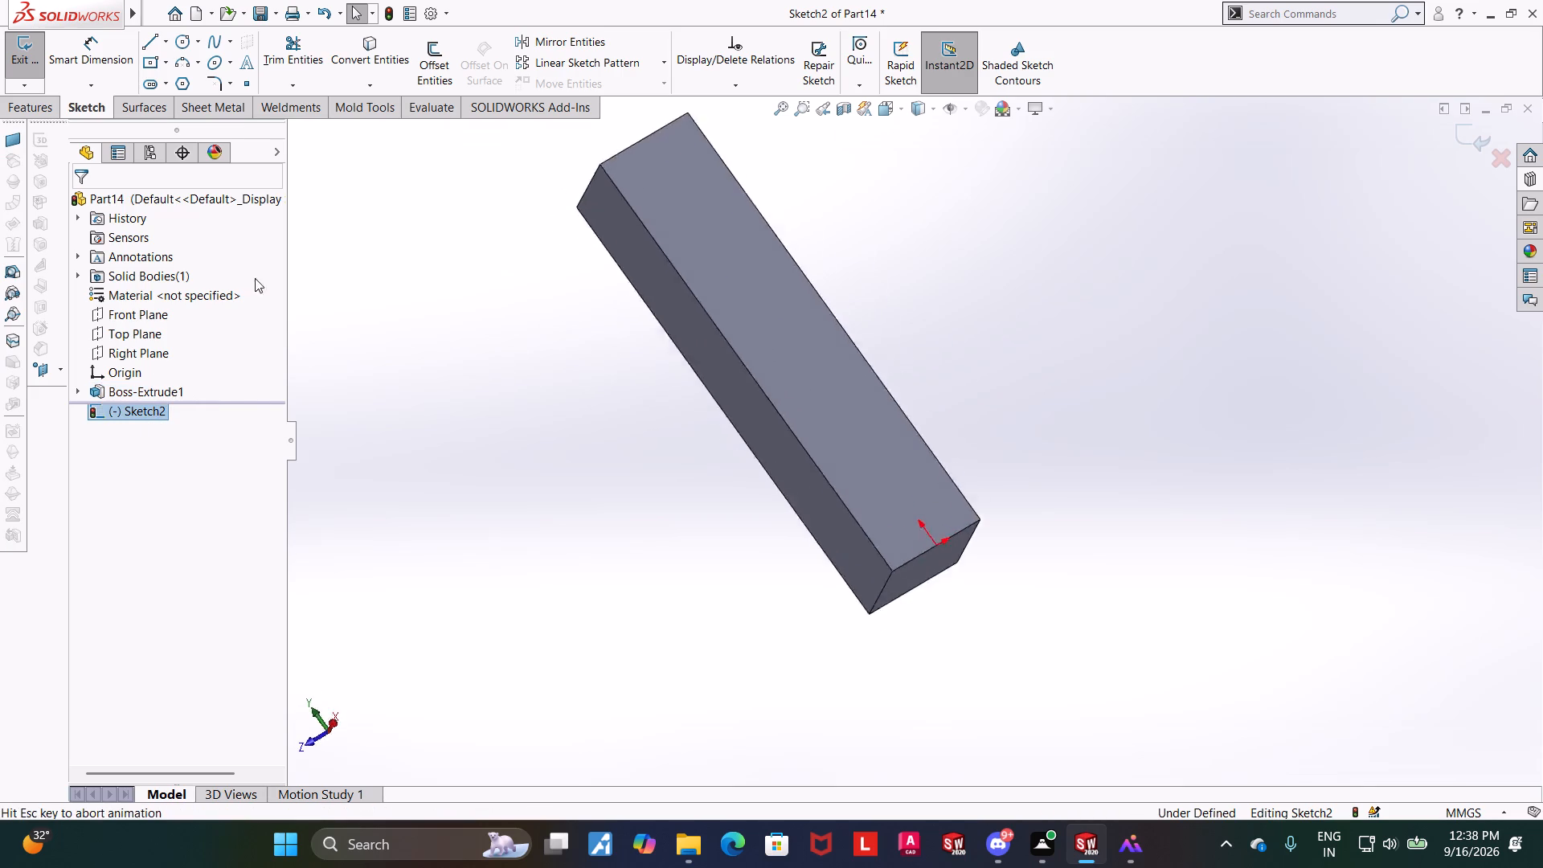
click(150, 64)
click(915, 604)
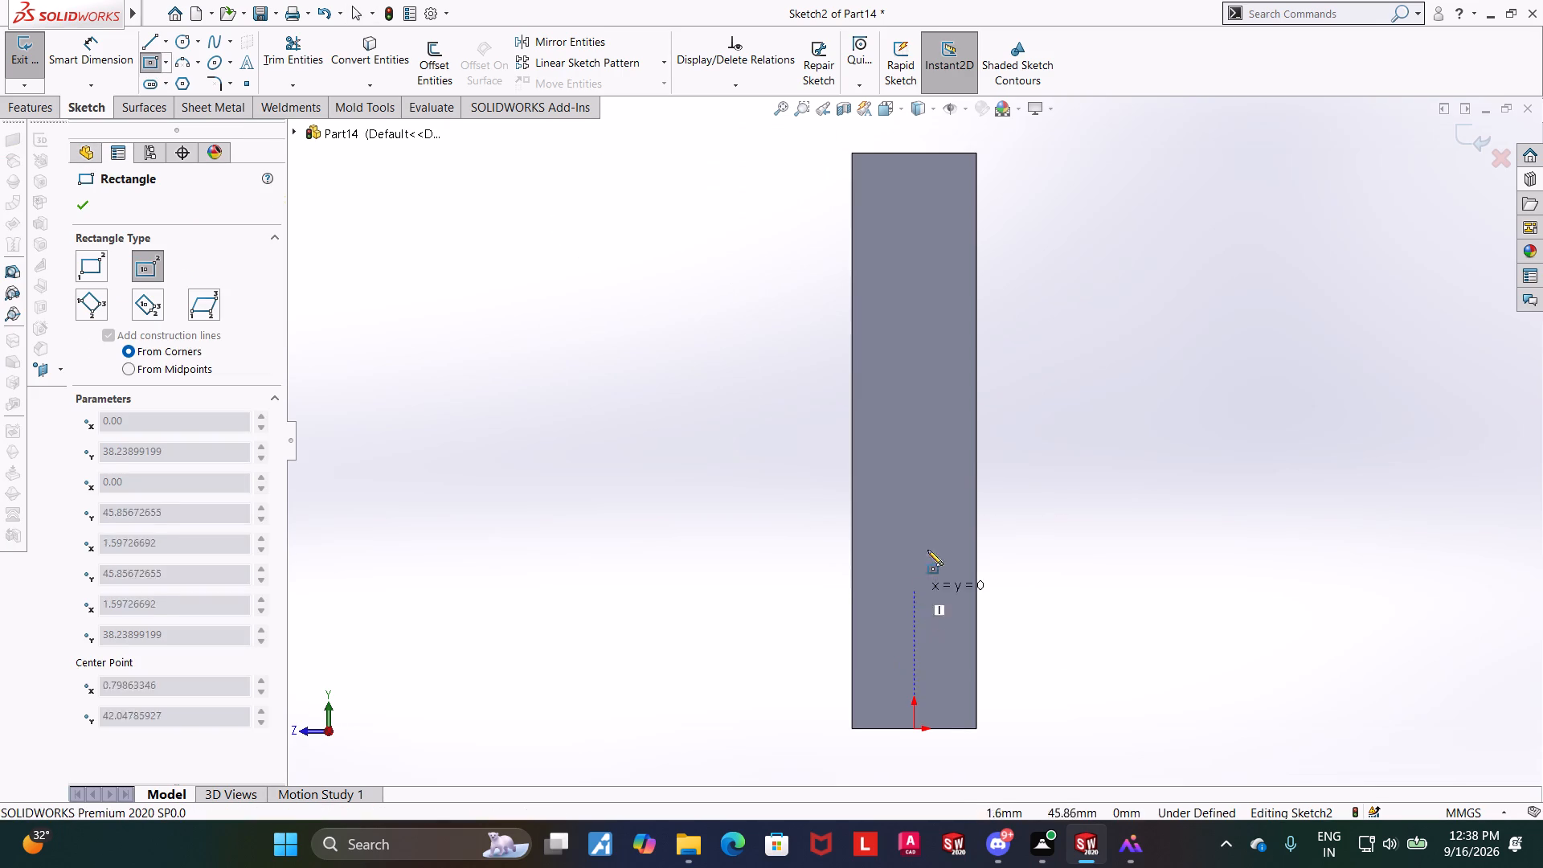
click(943, 523)
key(Escape)
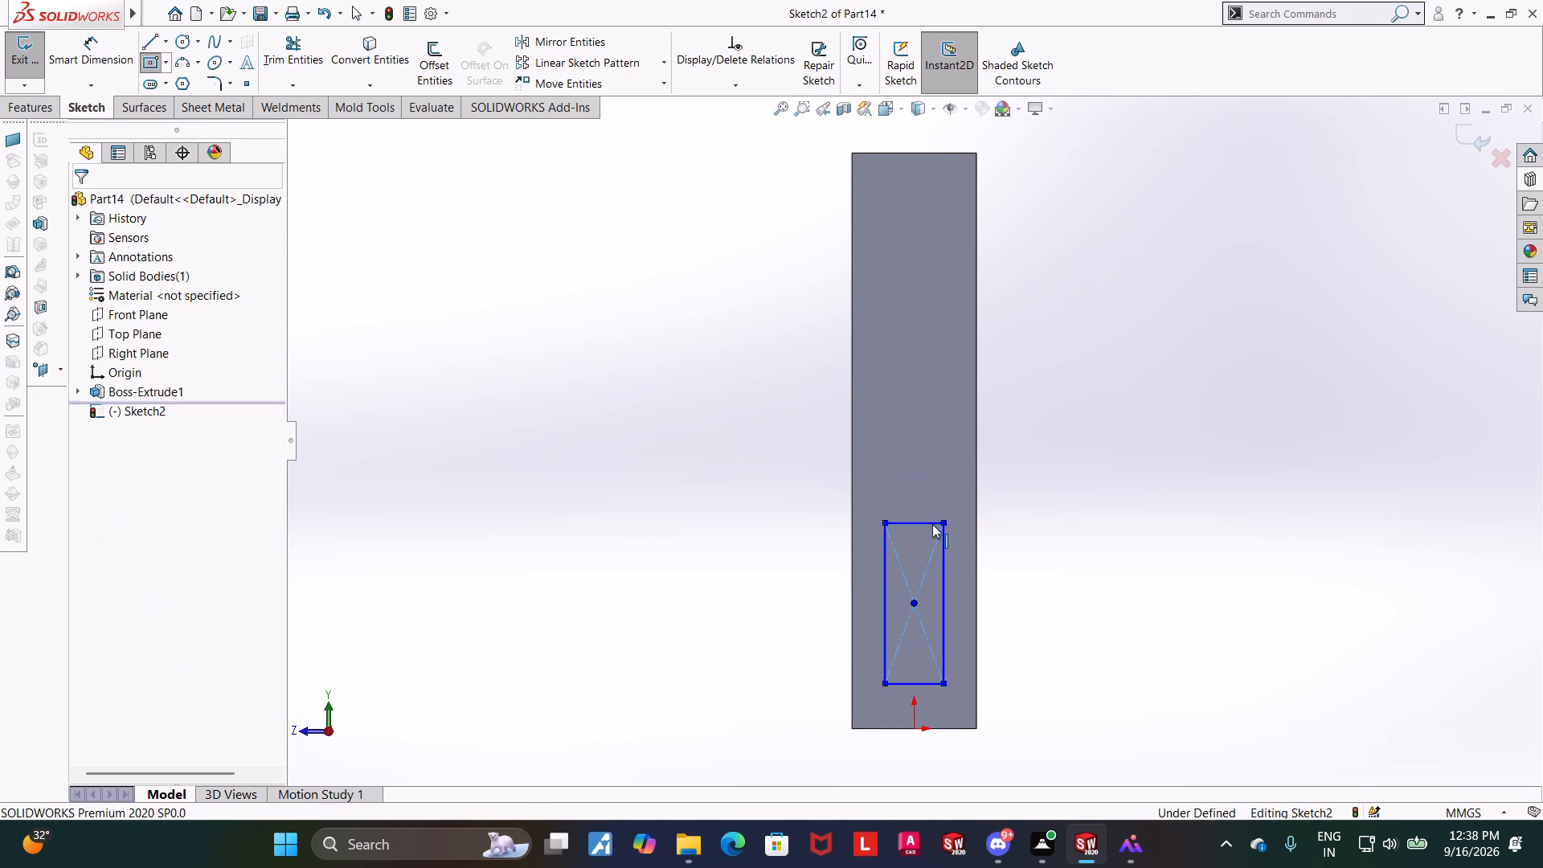
key(Escape)
key(Escape)
Dimension the rectangle's height to 47 mm.
click(95, 59)
click(940, 592)
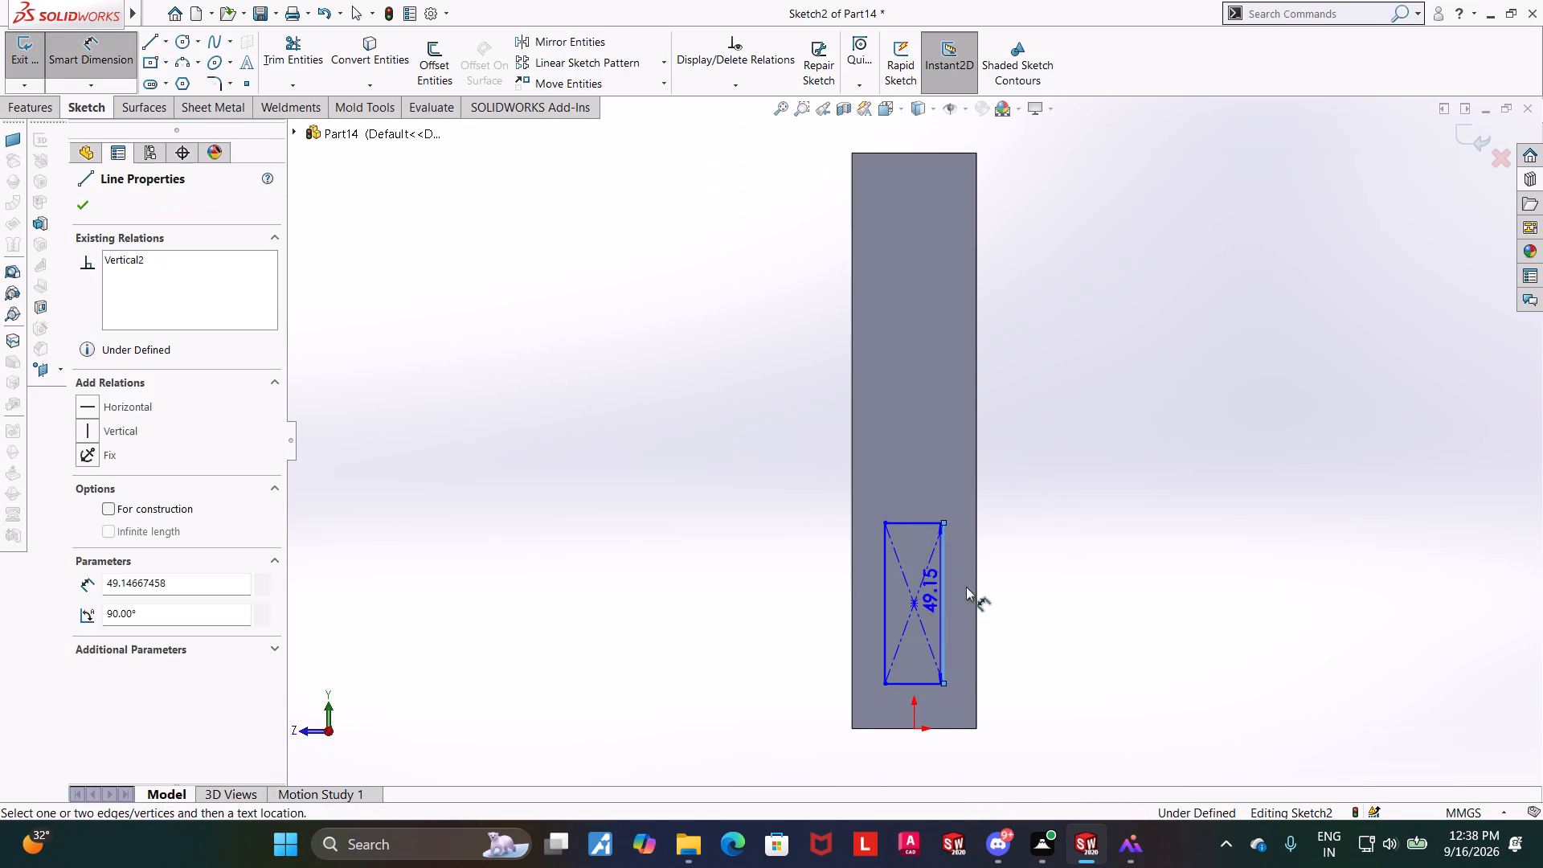
click(1013, 578)
text(47)
key(Return)
key(Escape)
key(Escape)
Dimension the distance between the rectangle's lower edge and the rod's bottom edge to 41 mm.
click(107, 65)
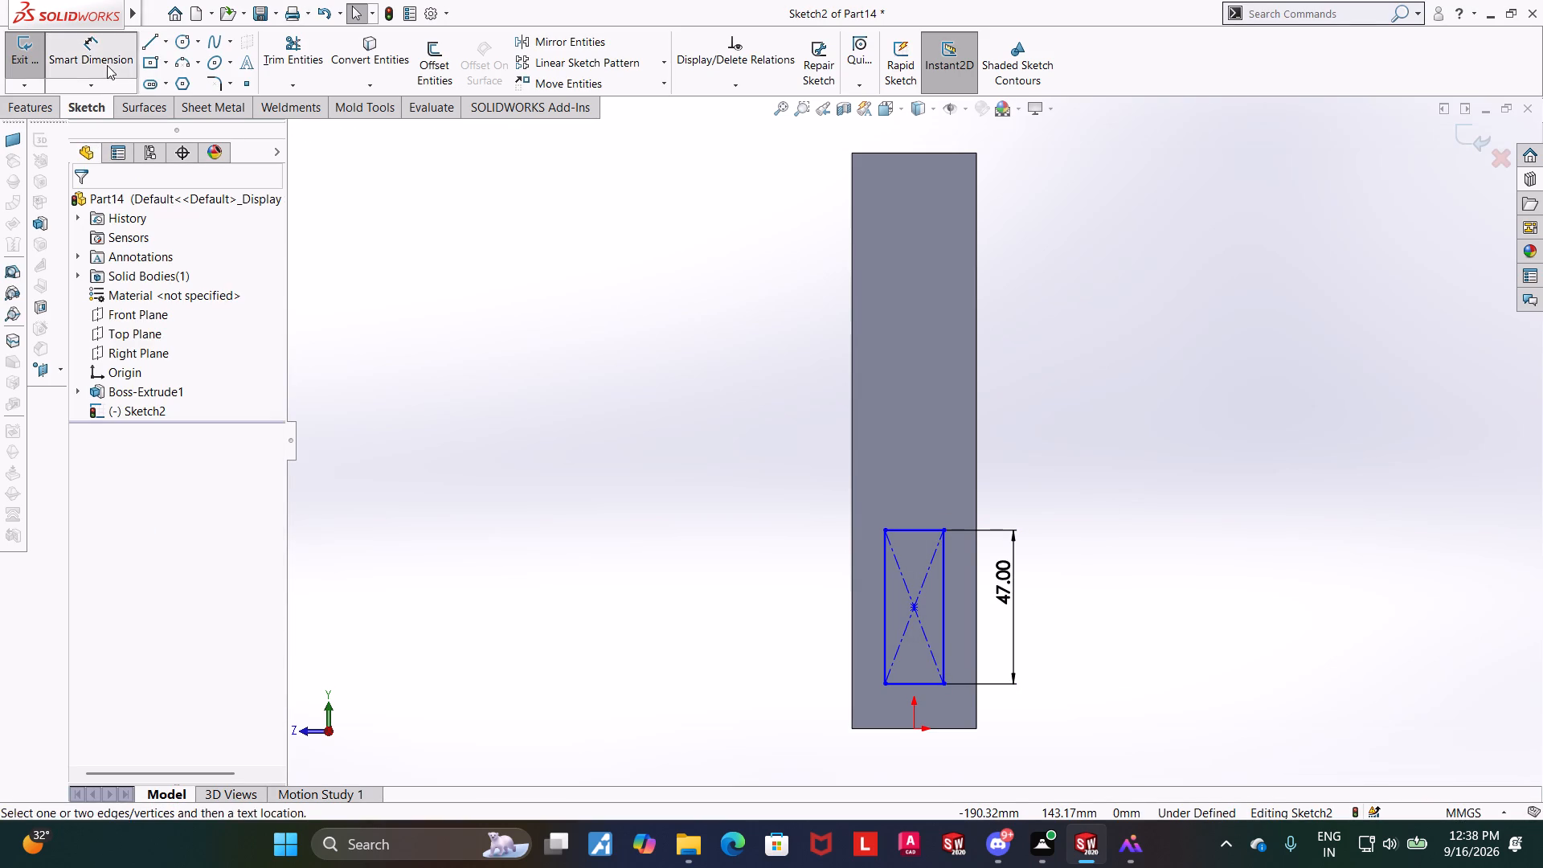
click(927, 686)
click(948, 728)
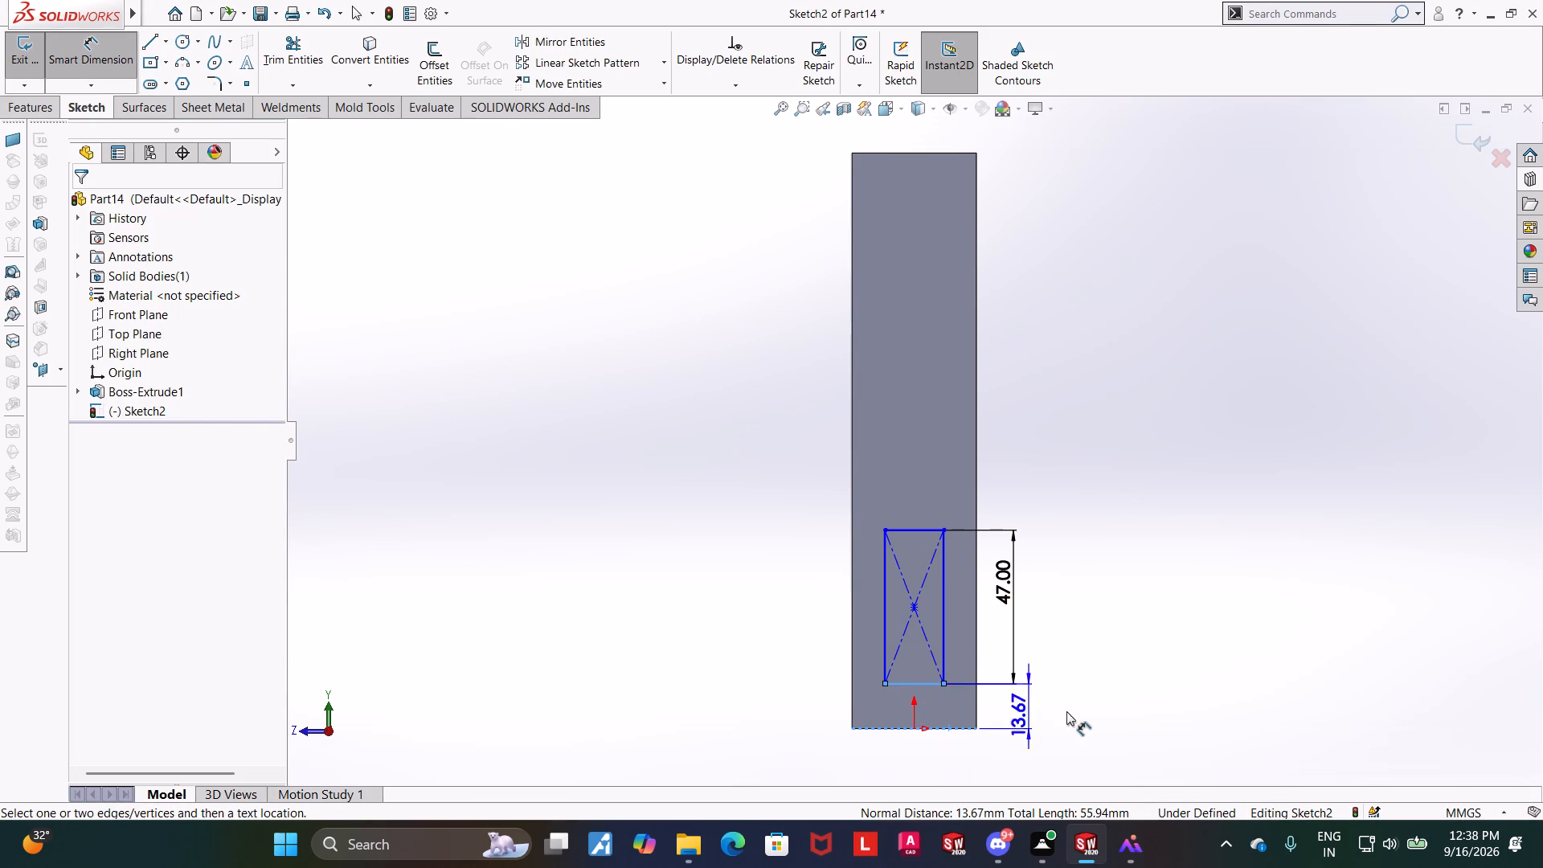
click(1078, 711)
text(41)
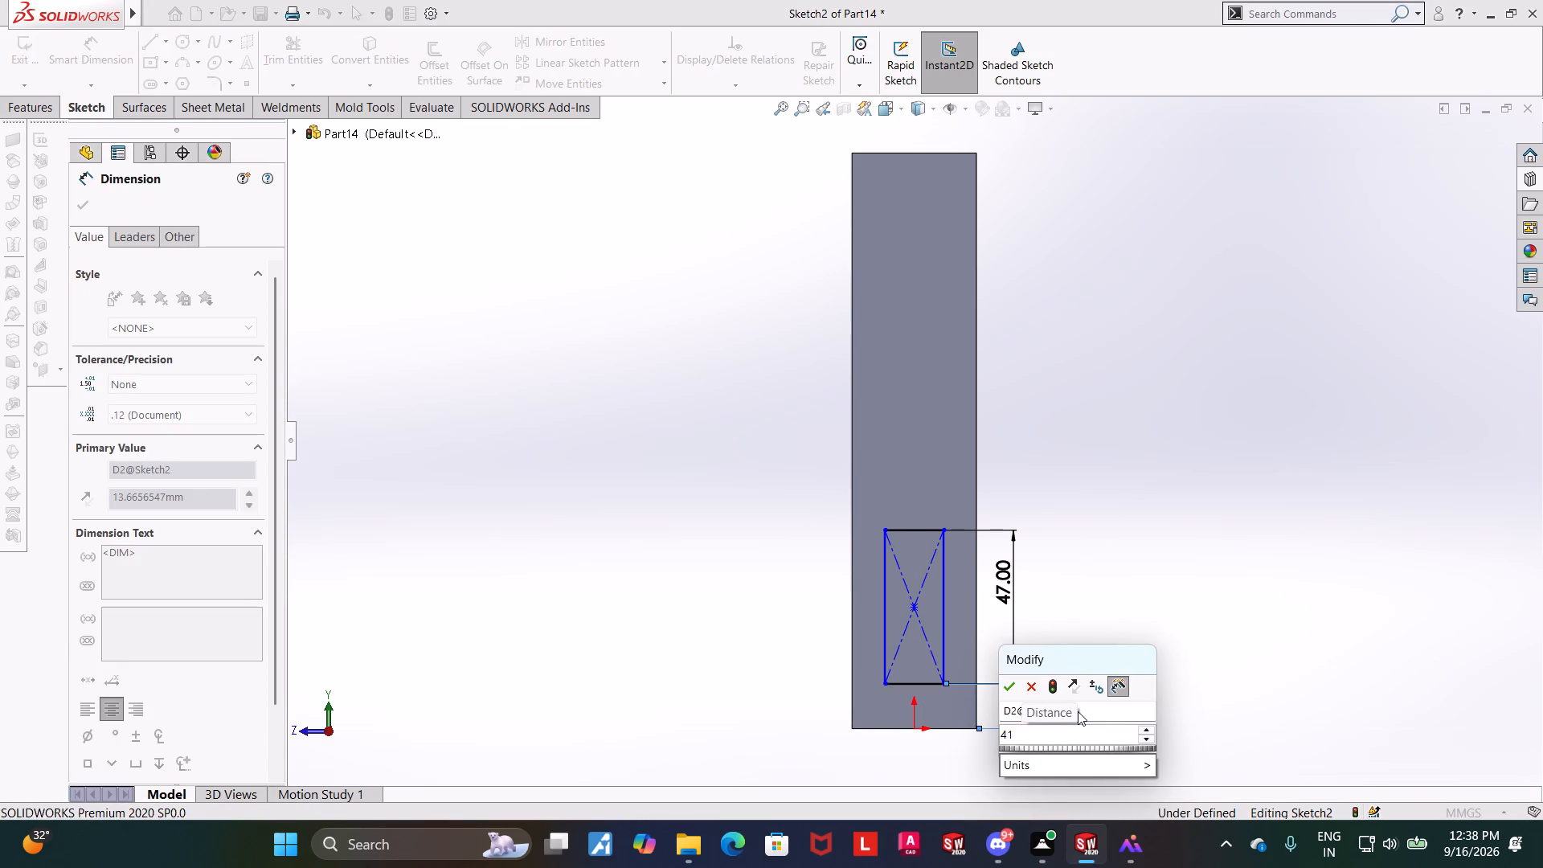
key(Return)
key(Escape)
key(Escape)
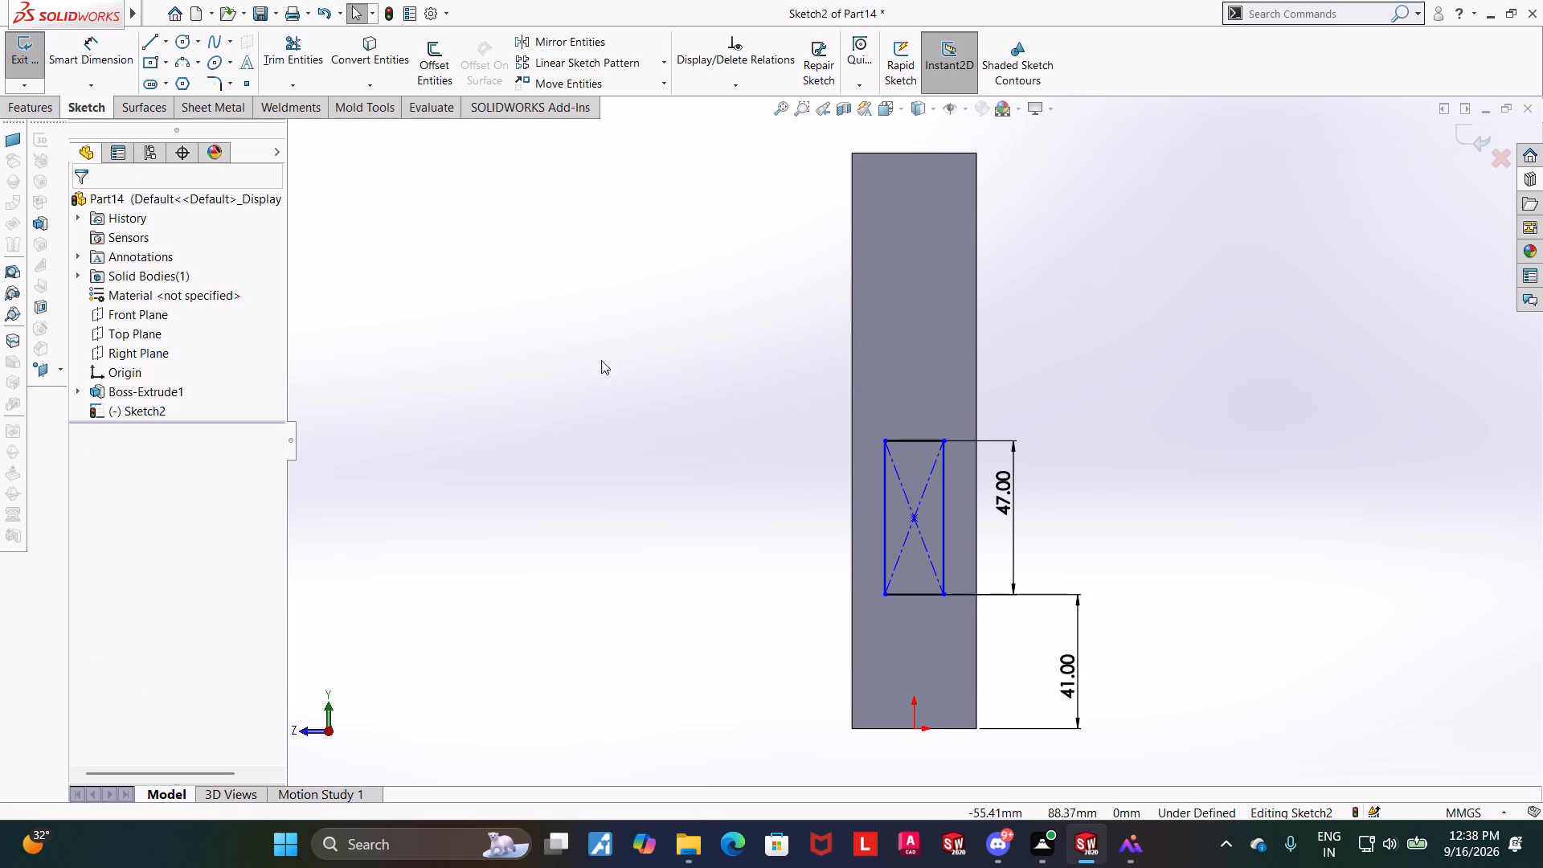
Dimension the rectangle's width to 12 mm.
click(114, 60)
click(909, 591)
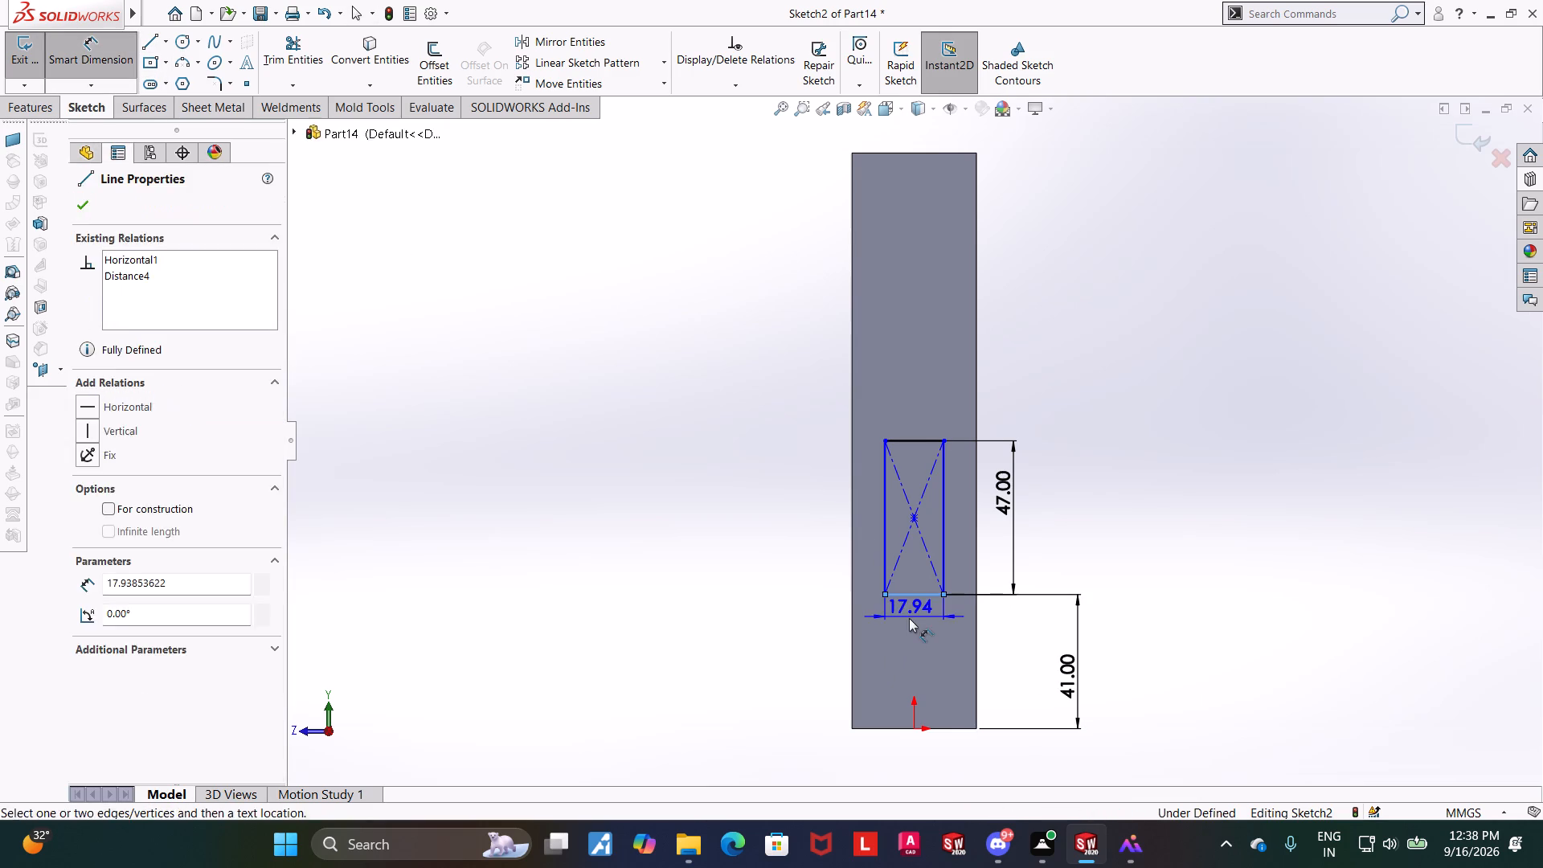
click(909, 618)
text(12)
key(Return)
key(Escape)
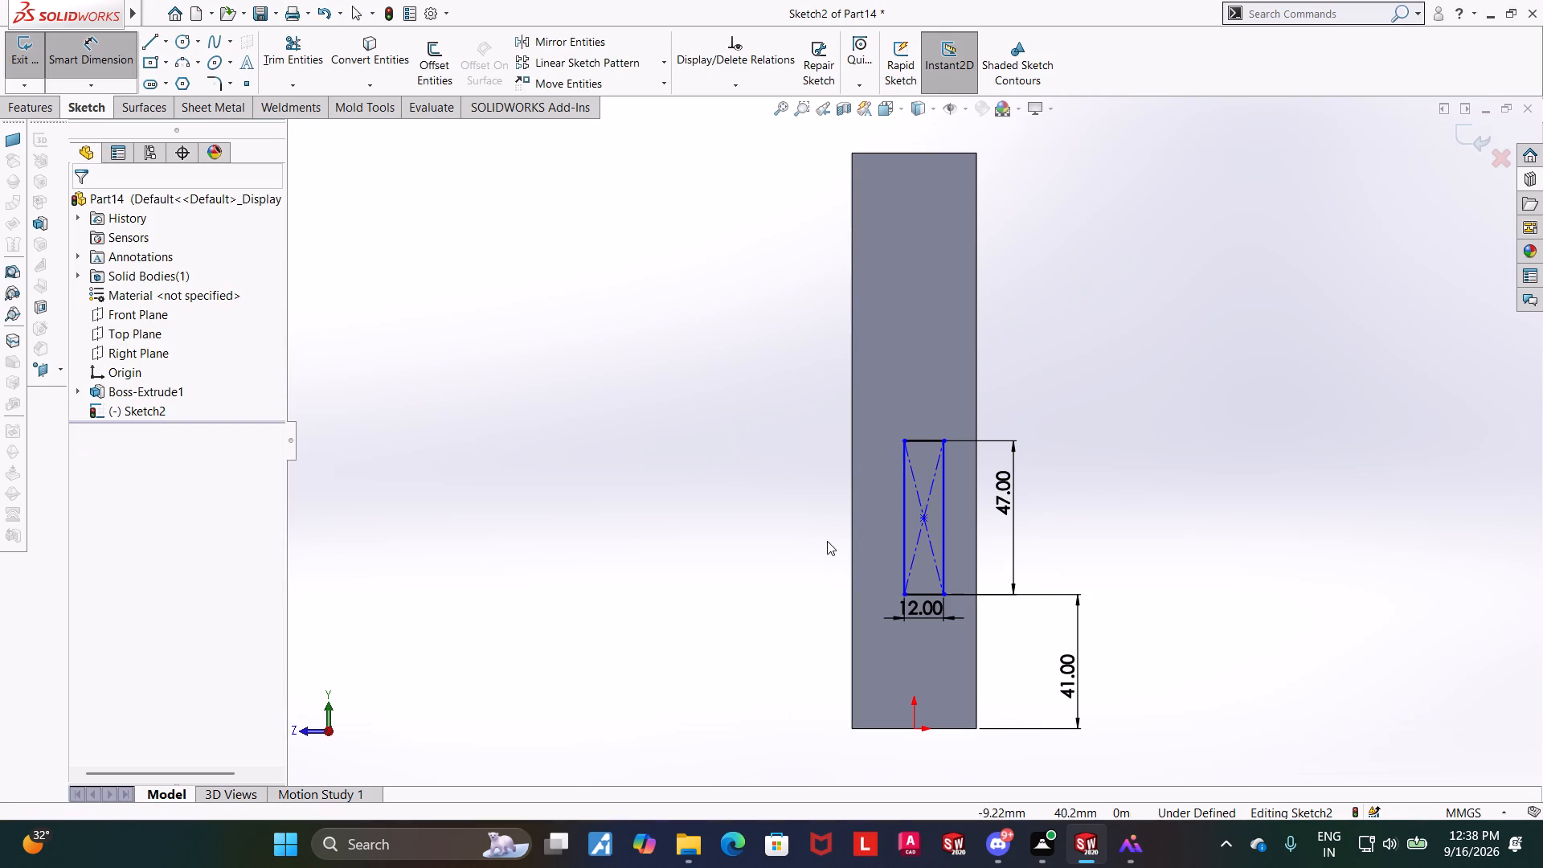
key(Escape)
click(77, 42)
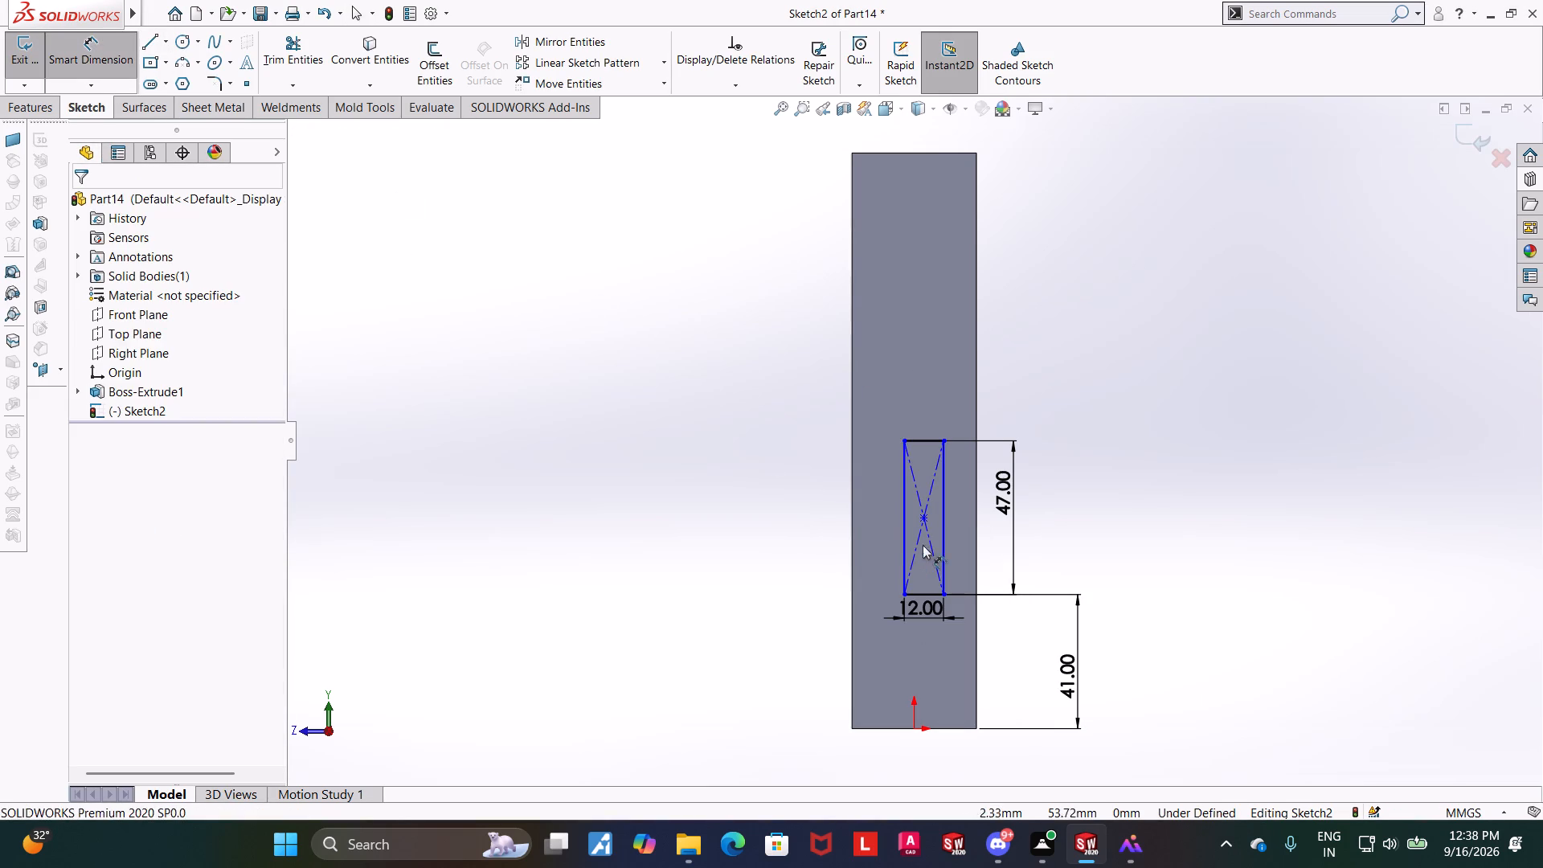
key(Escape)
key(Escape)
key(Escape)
Add a vertical relation between the rectangle's centre point and the origin, and finish the sketch.
click(923, 518)
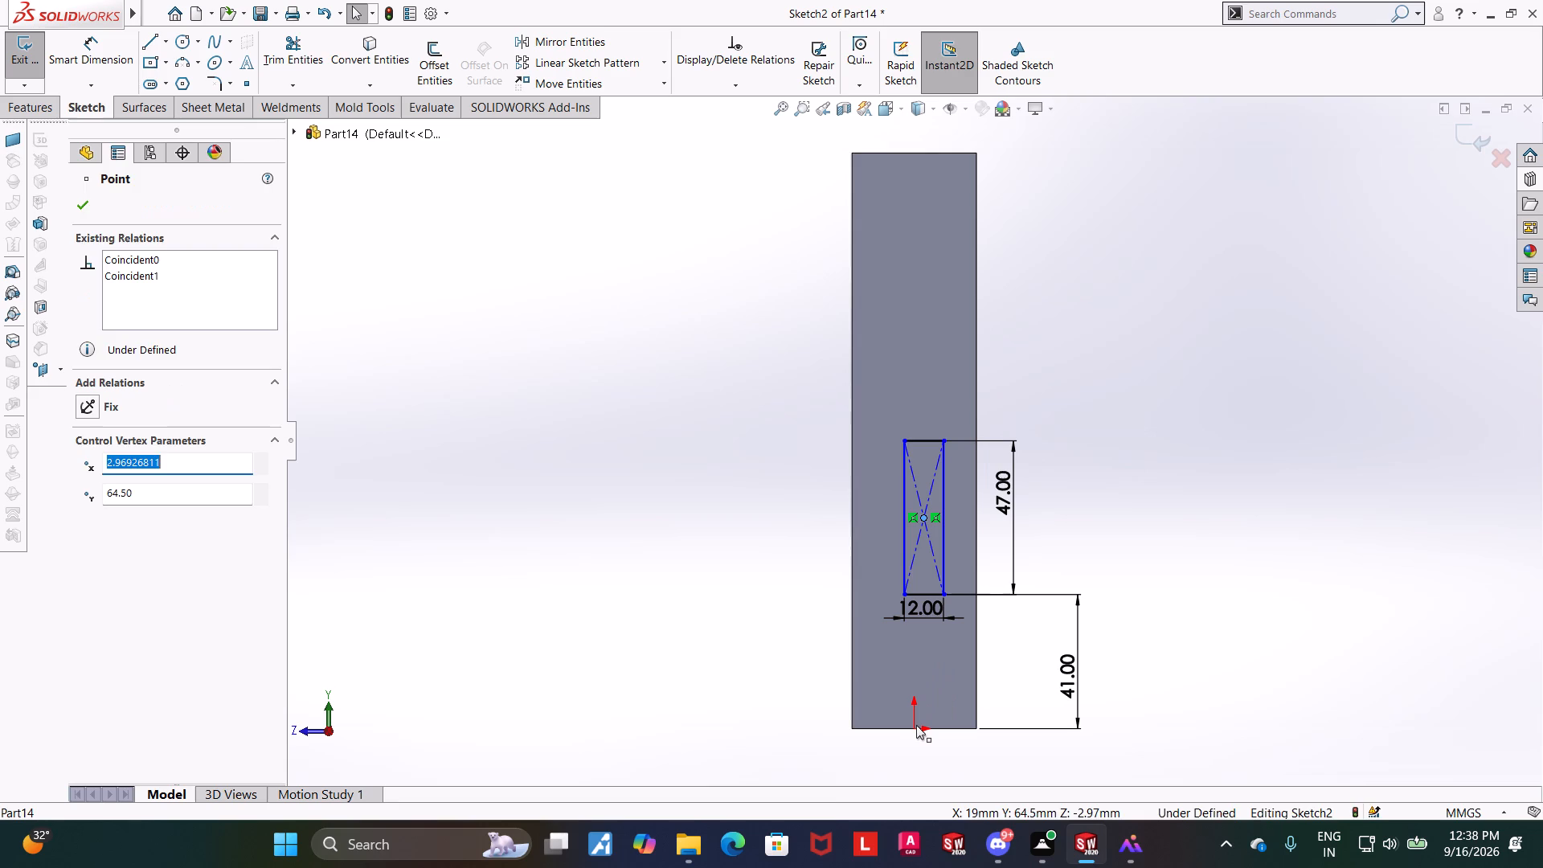
ctrl+click(916, 725)
click(92, 516)
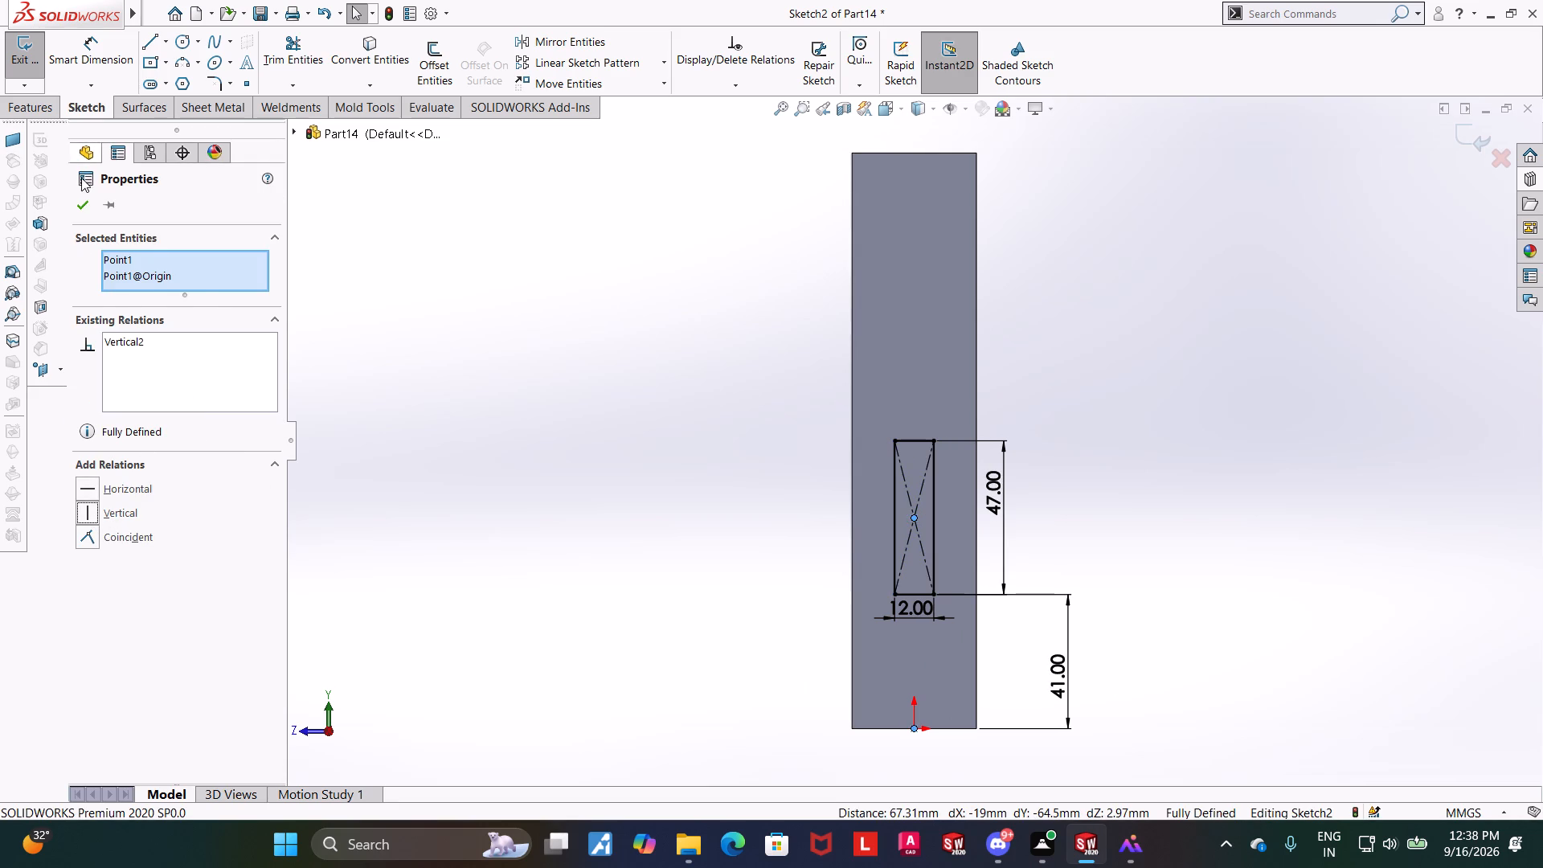
click(75, 212)
click(1324, 315)
click(1466, 125)
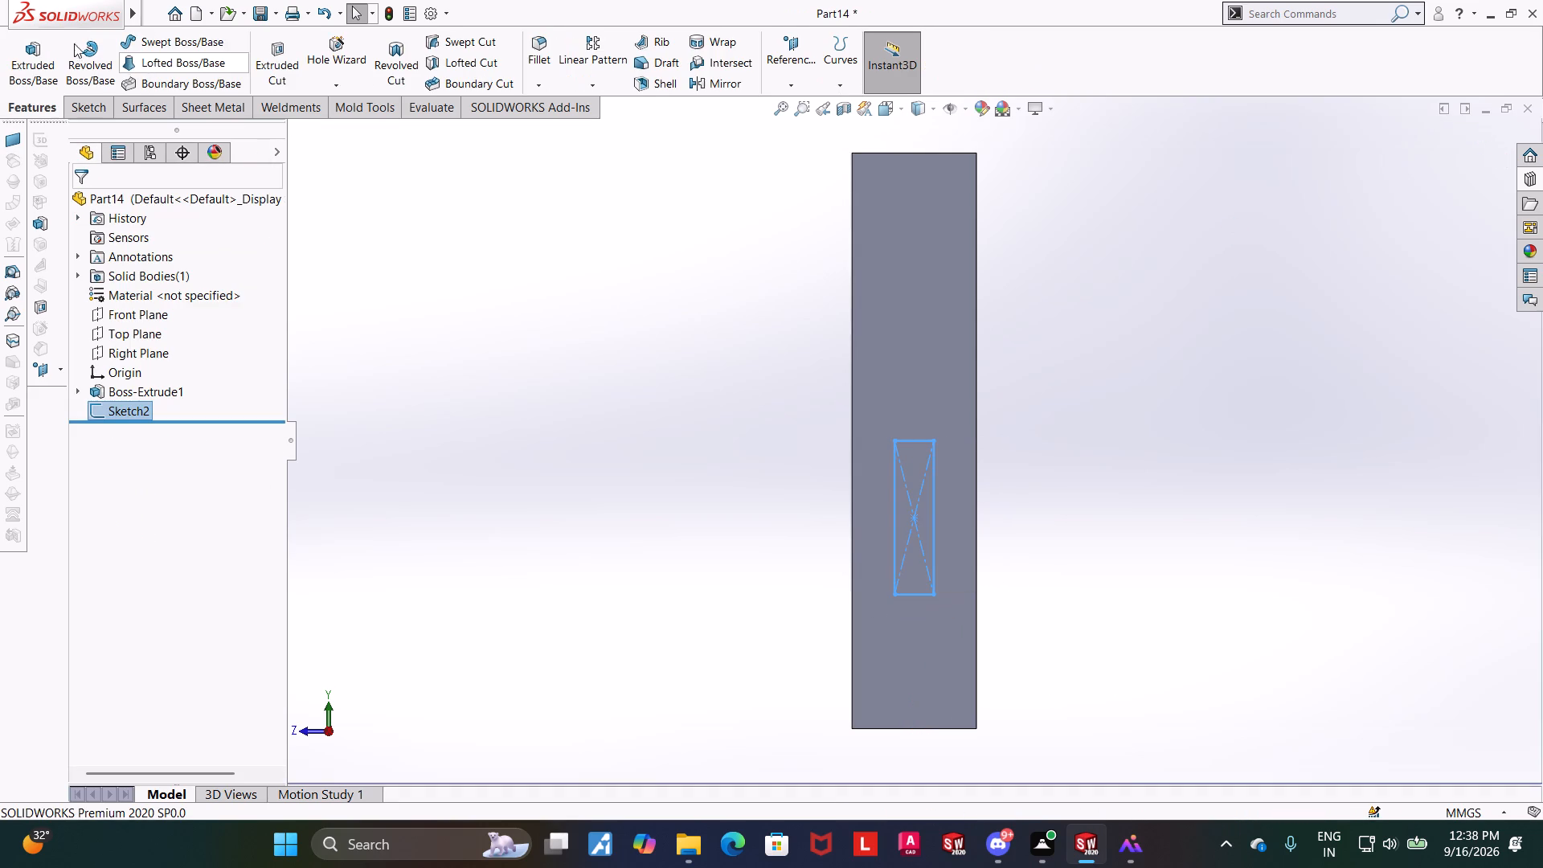
Cut the rectangular slot through the rod with a blind extruded cut 176 mm deep.
click(291, 54)
middle_drag(703, 475, 501, 424)
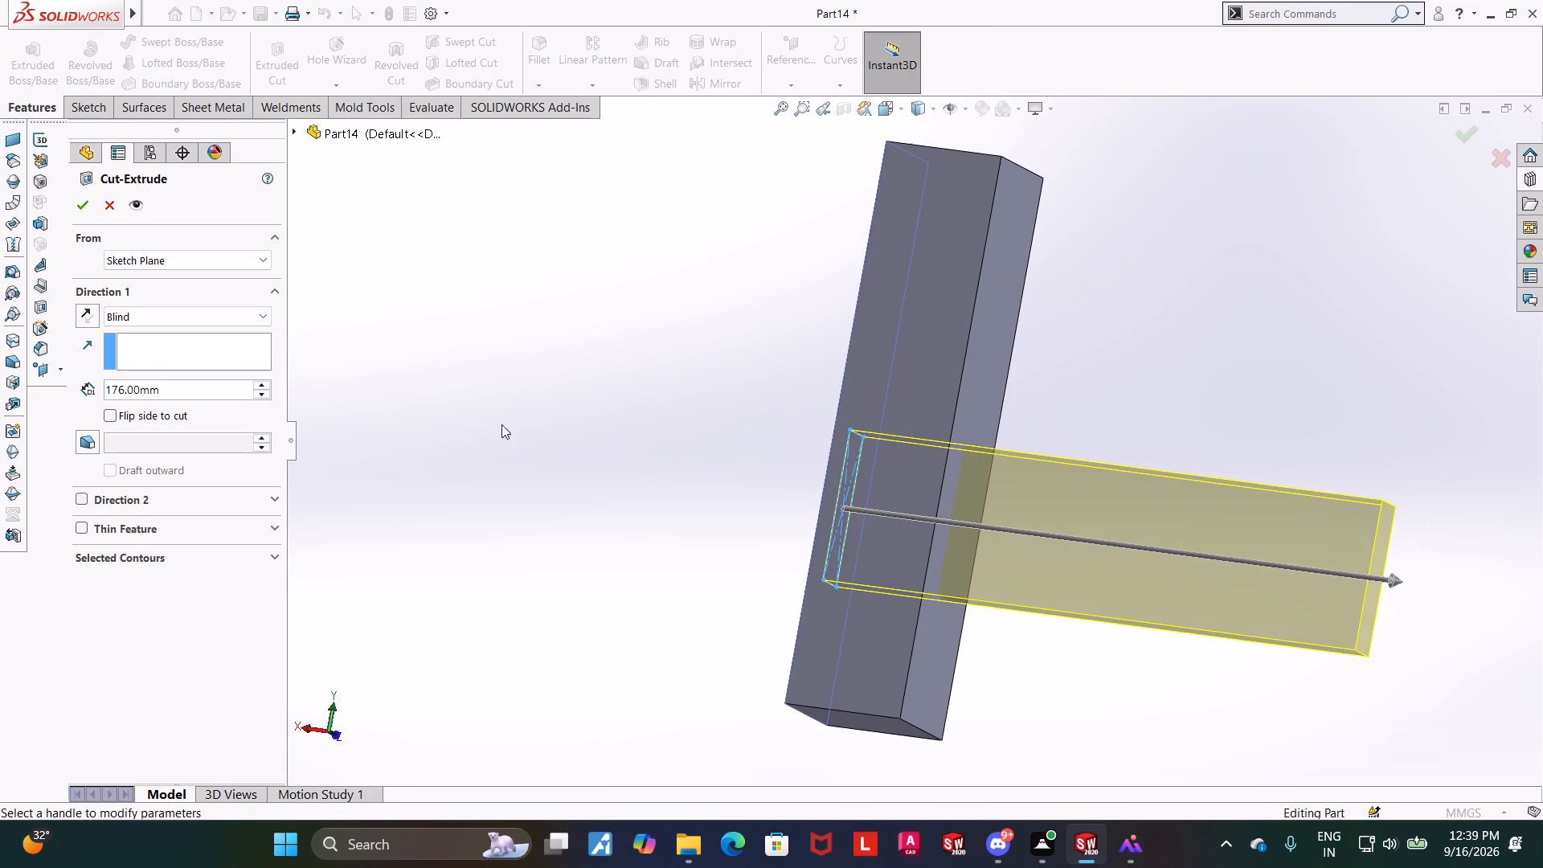
click(85, 207)
click(494, 409)
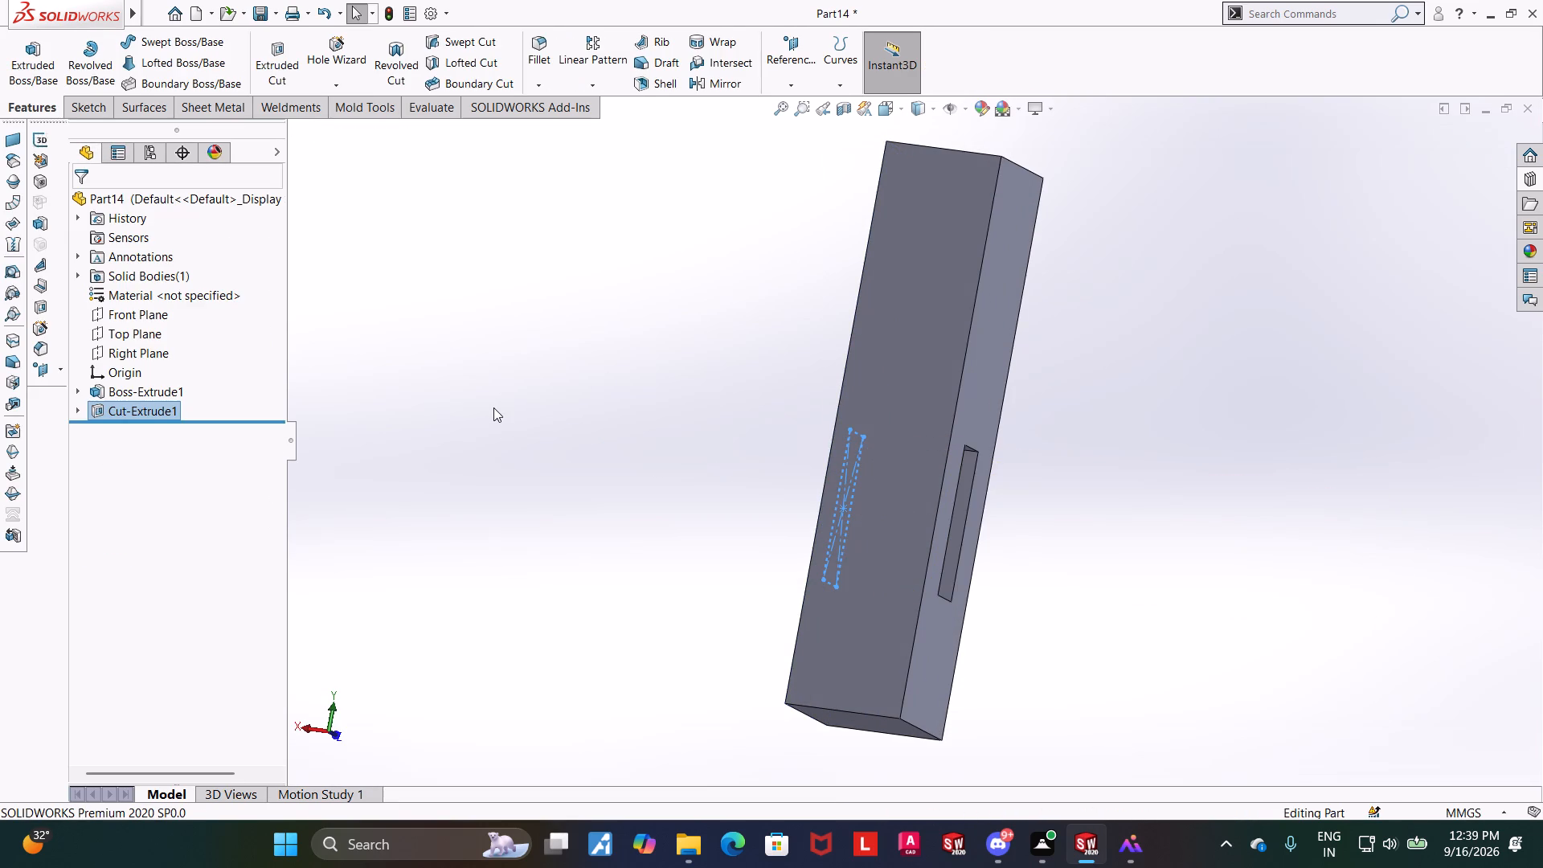
middle_drag(489, 408, 718, 454)
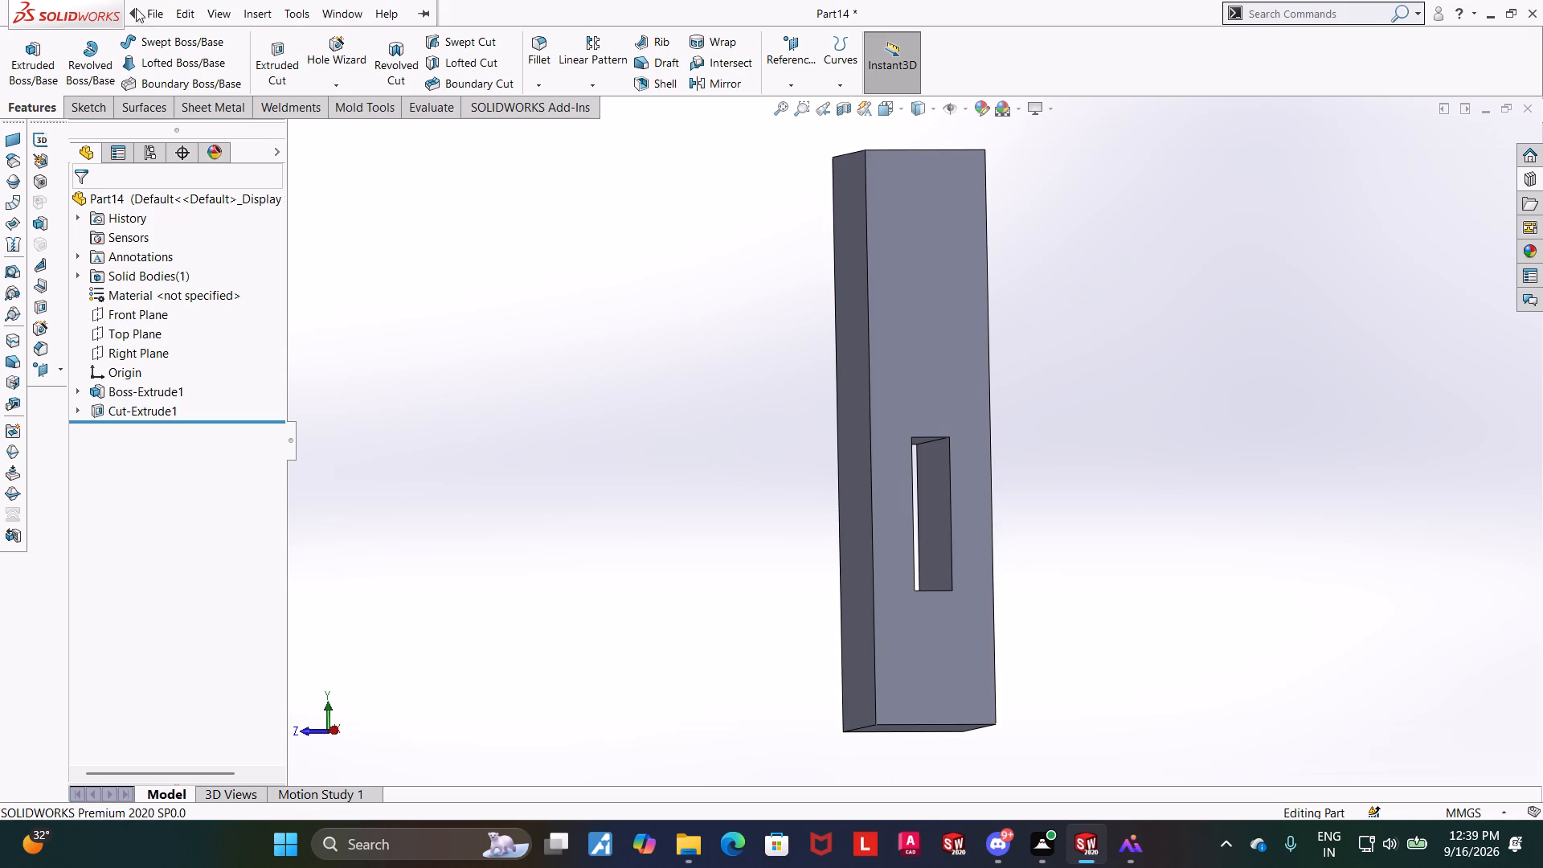
Save the part in Downloads under the file name "Square Rod".
click(152, 12)
click(199, 218)
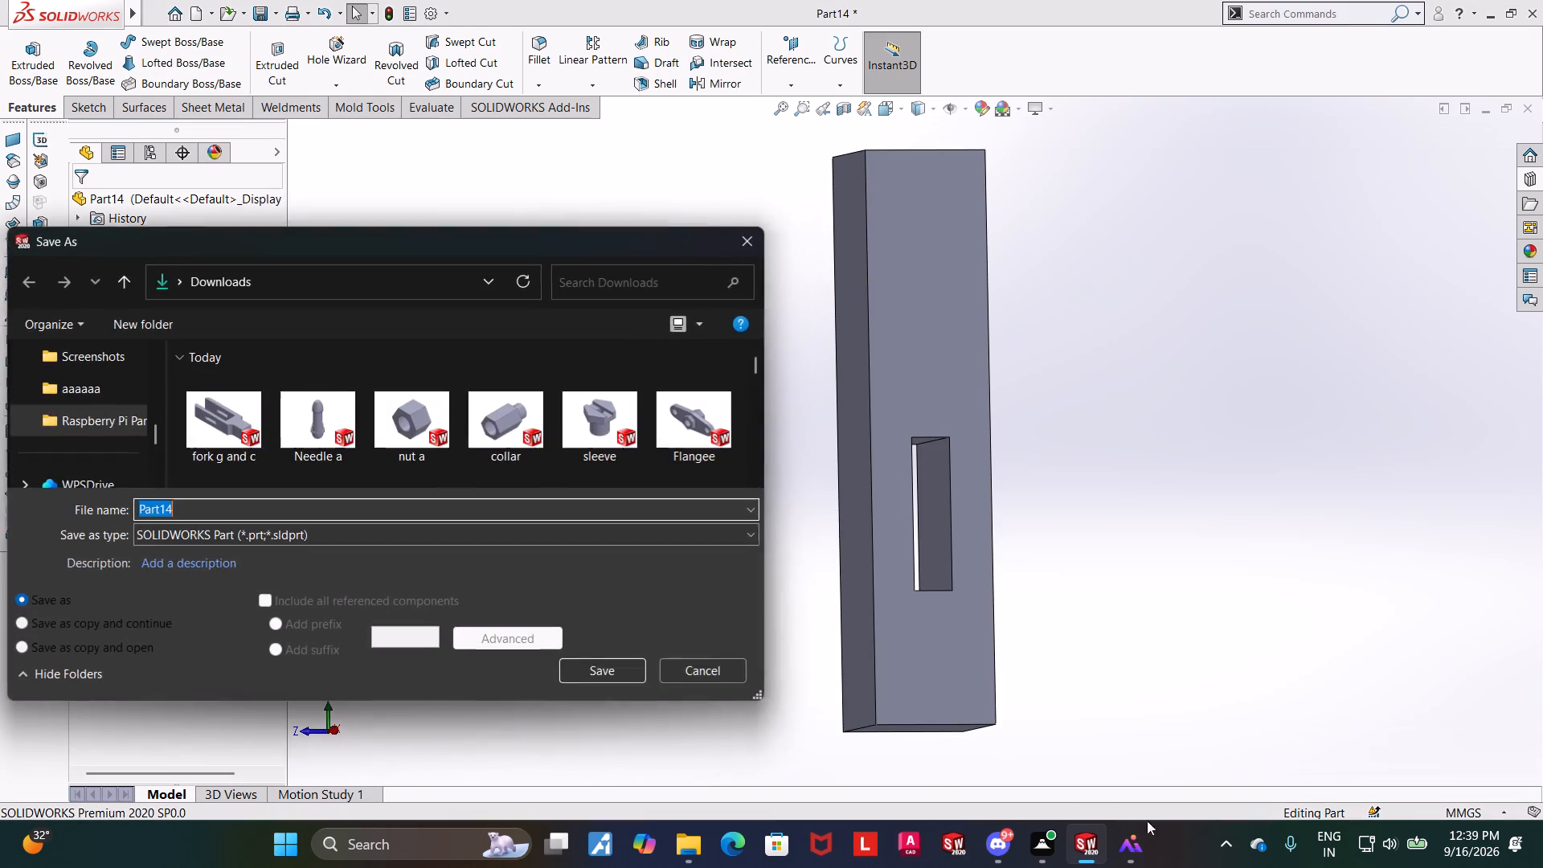
click(1144, 843)
click(1143, 843)
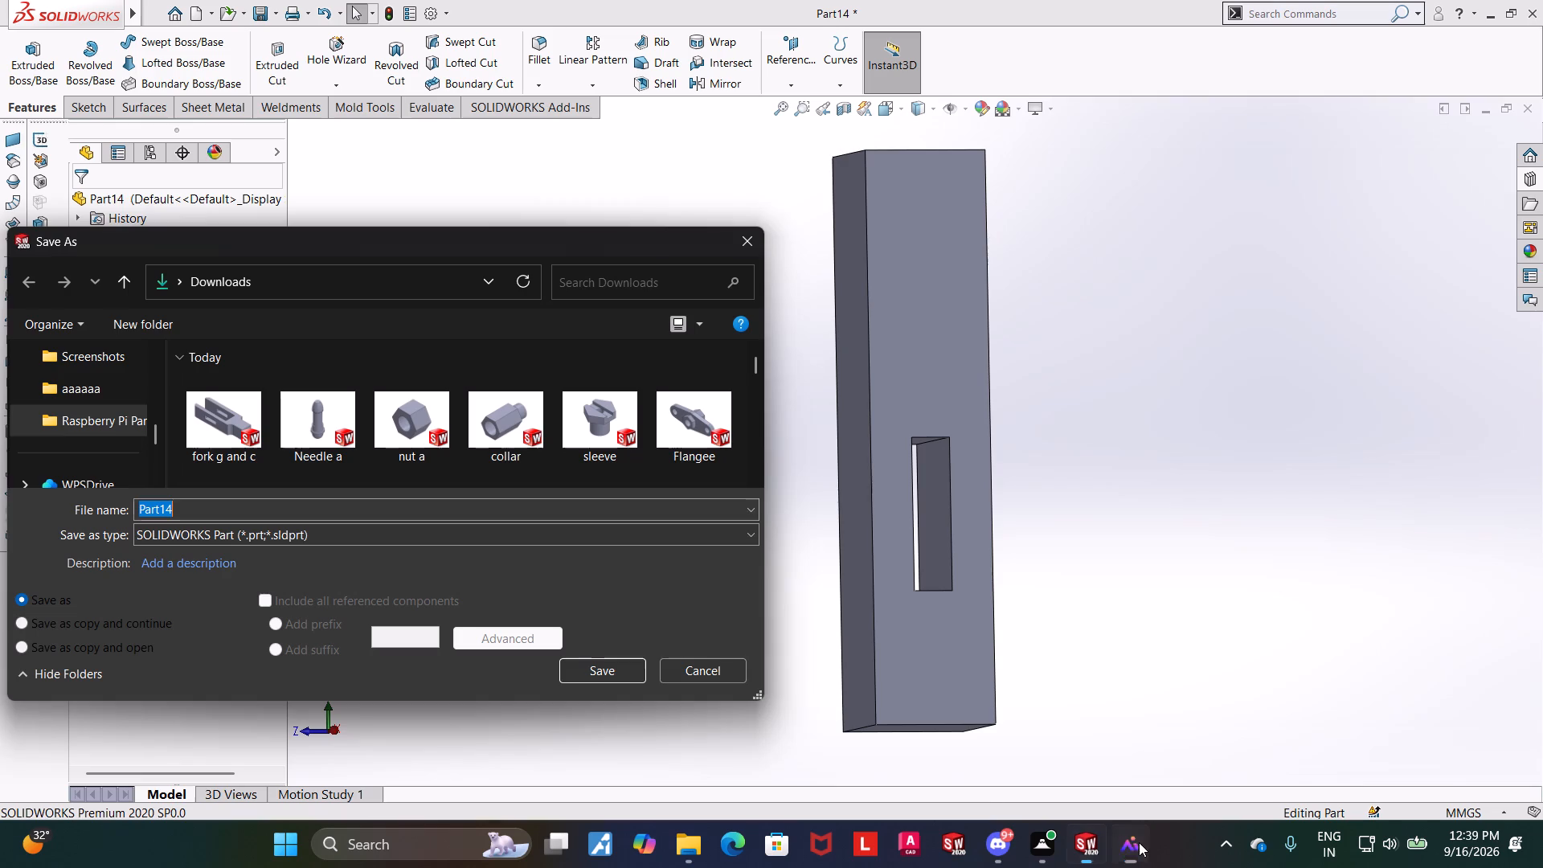
text(quare)
key(space)
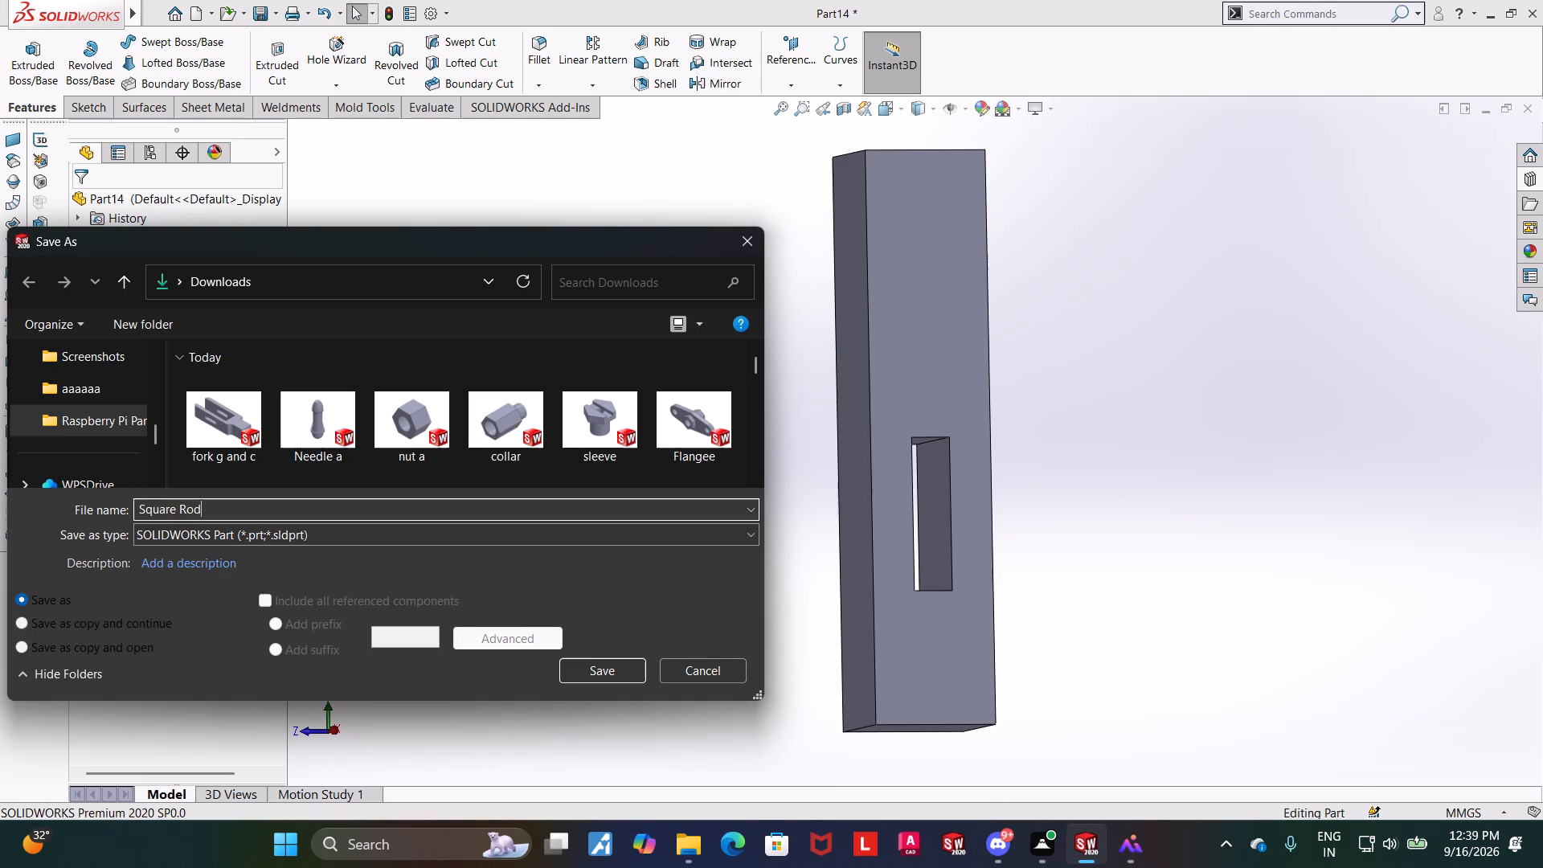
click(602, 674)
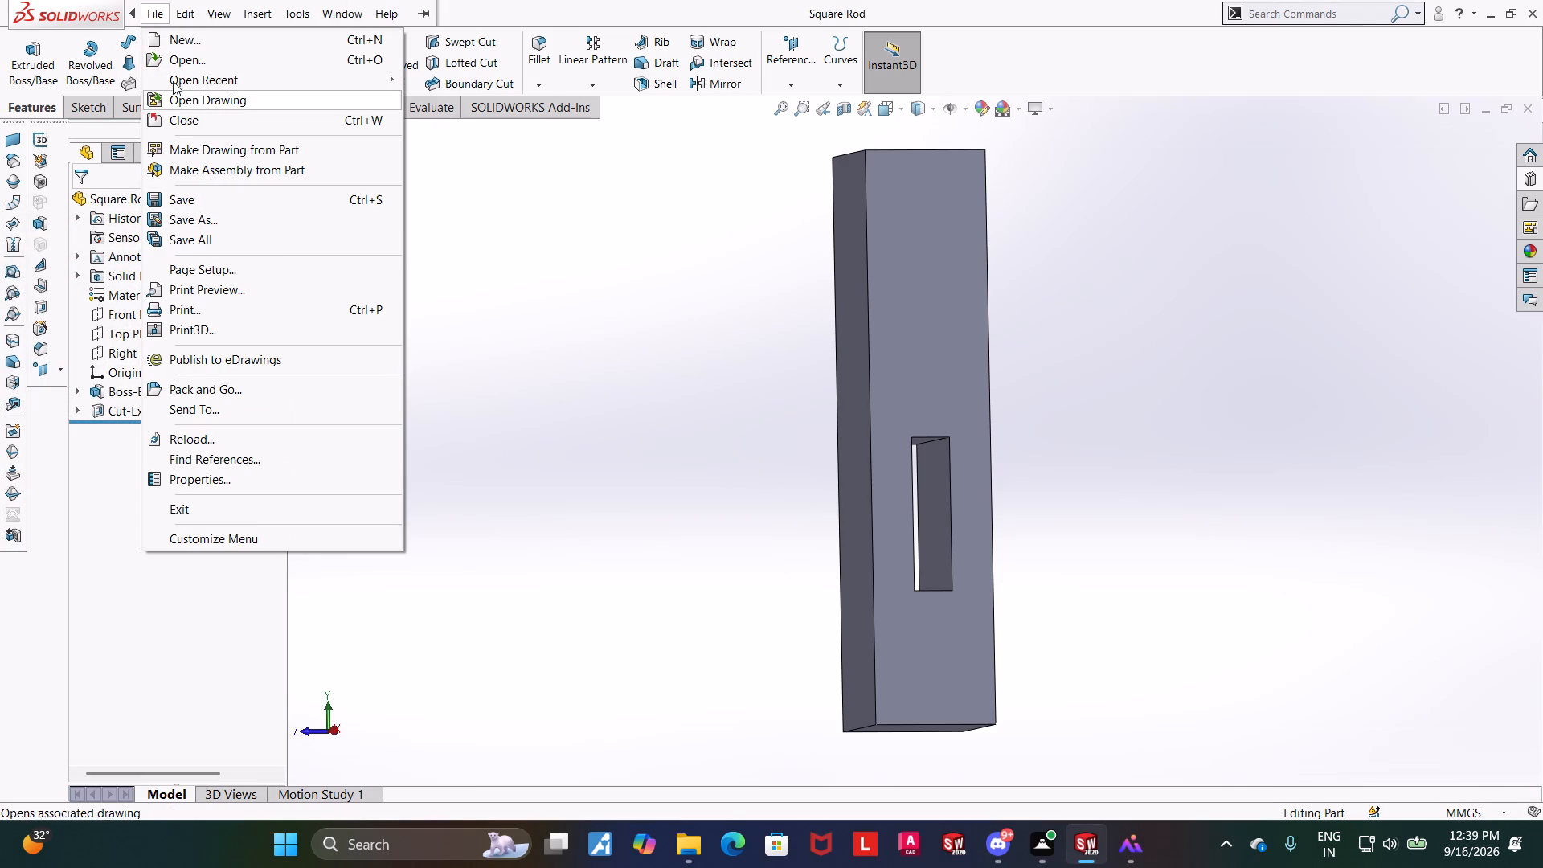
Create a new part document.
click(170, 48)
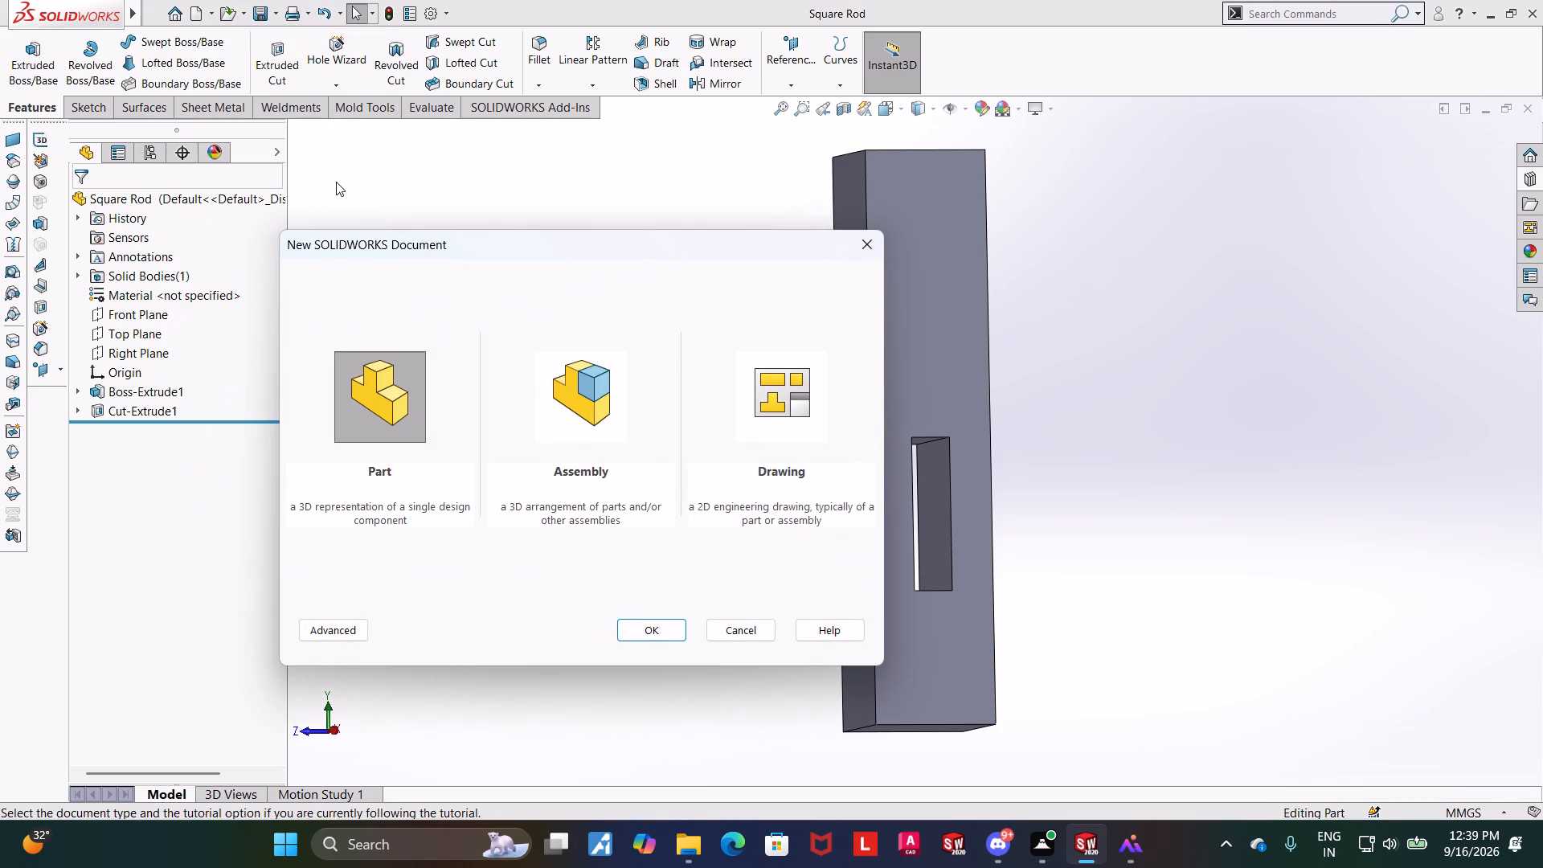
double_click(362, 380)
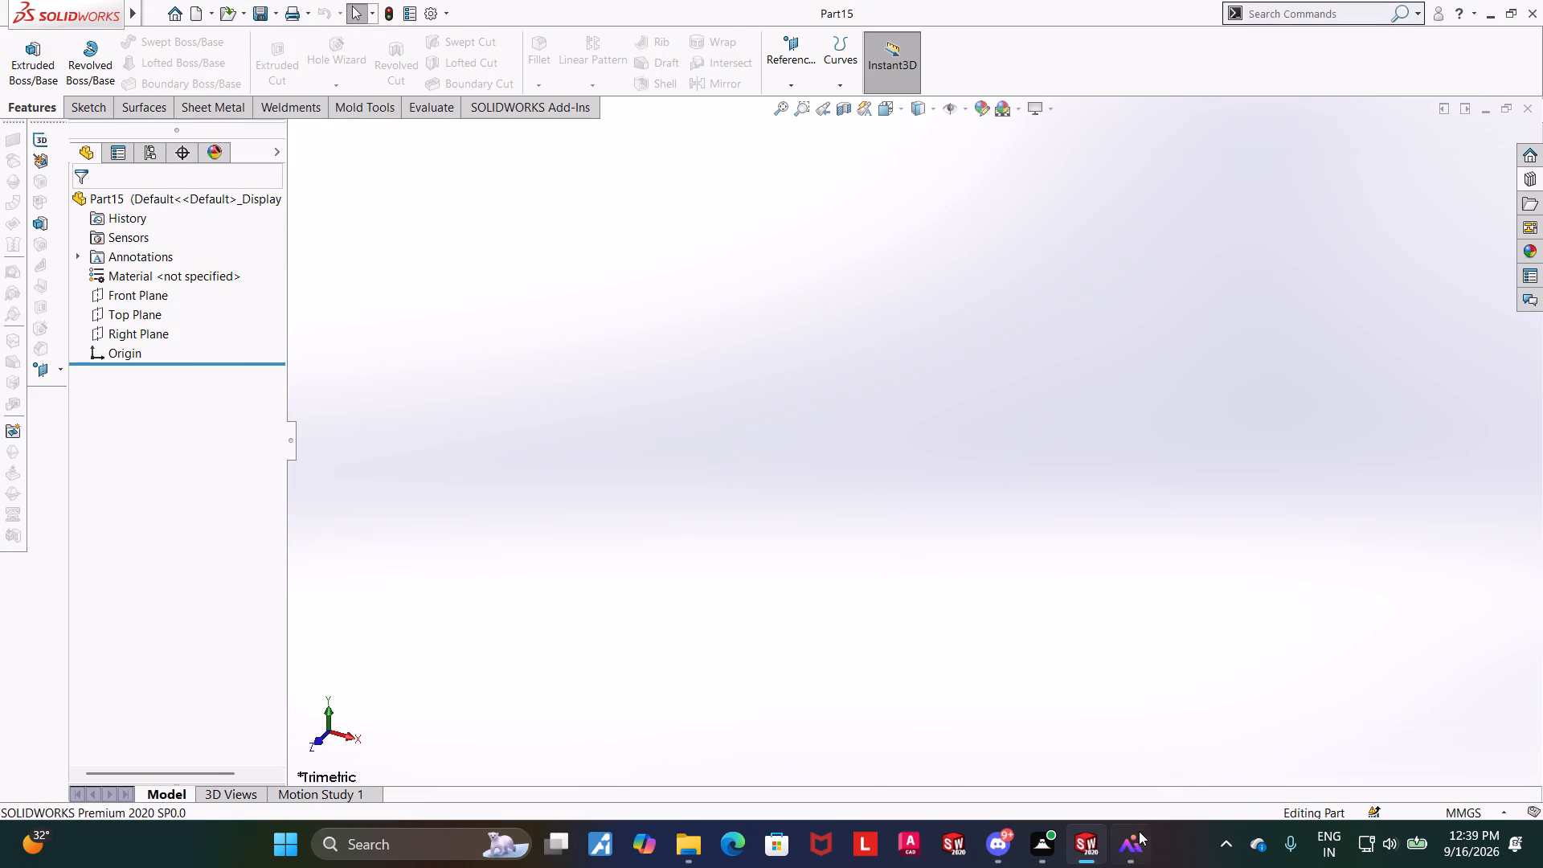
Check the gib drawing, then sketch a closed C-shaped profile on the Front Plane, its long straight edge vertical through the origin, inner edge about 86 mm.
click(1139, 831)
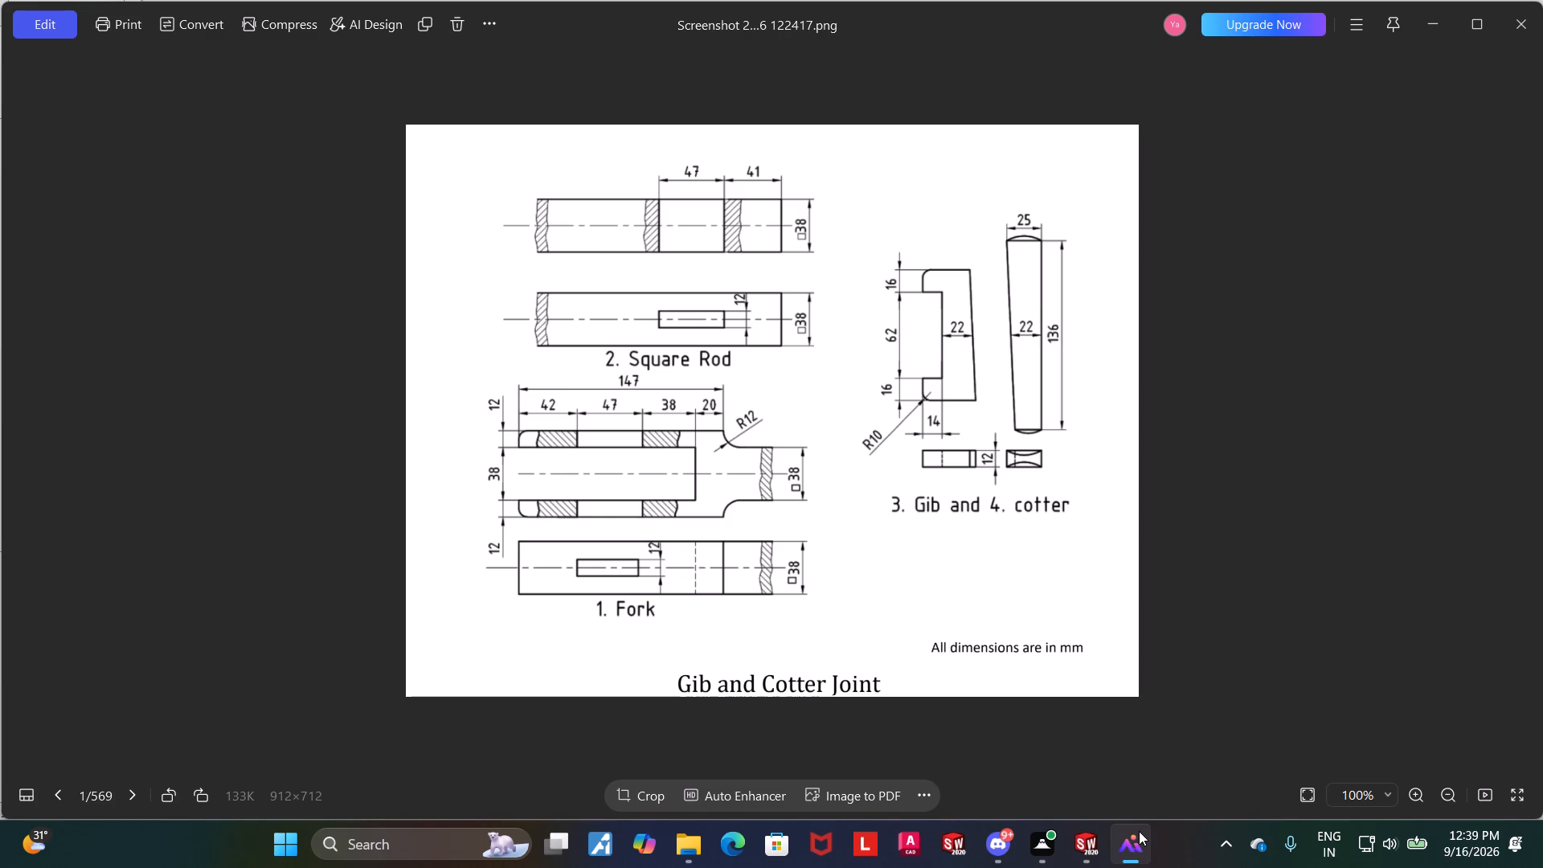
click(1139, 831)
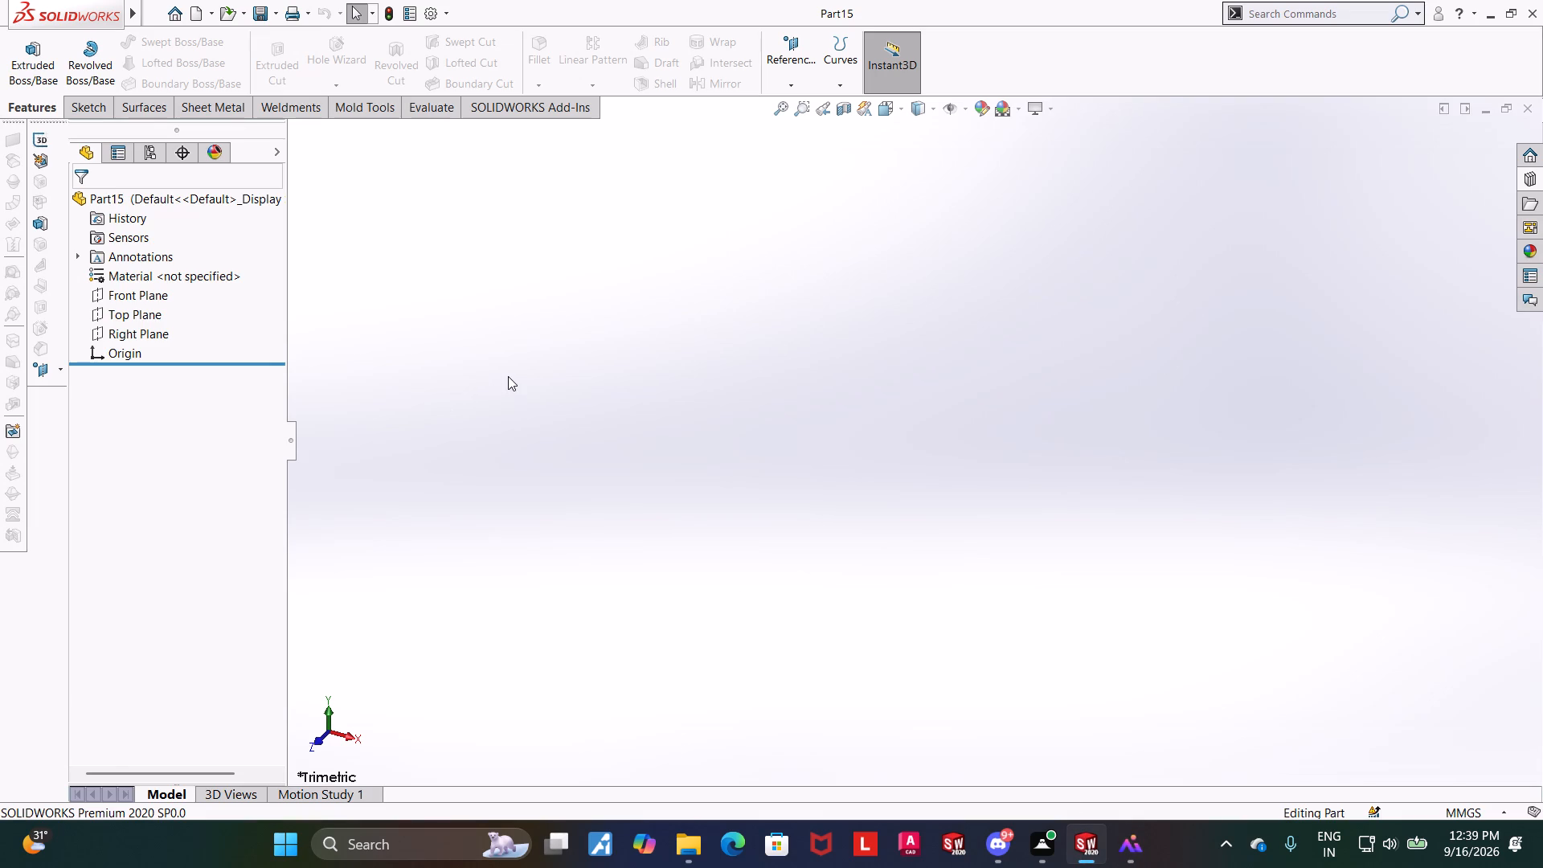
click(129, 304)
click(148, 280)
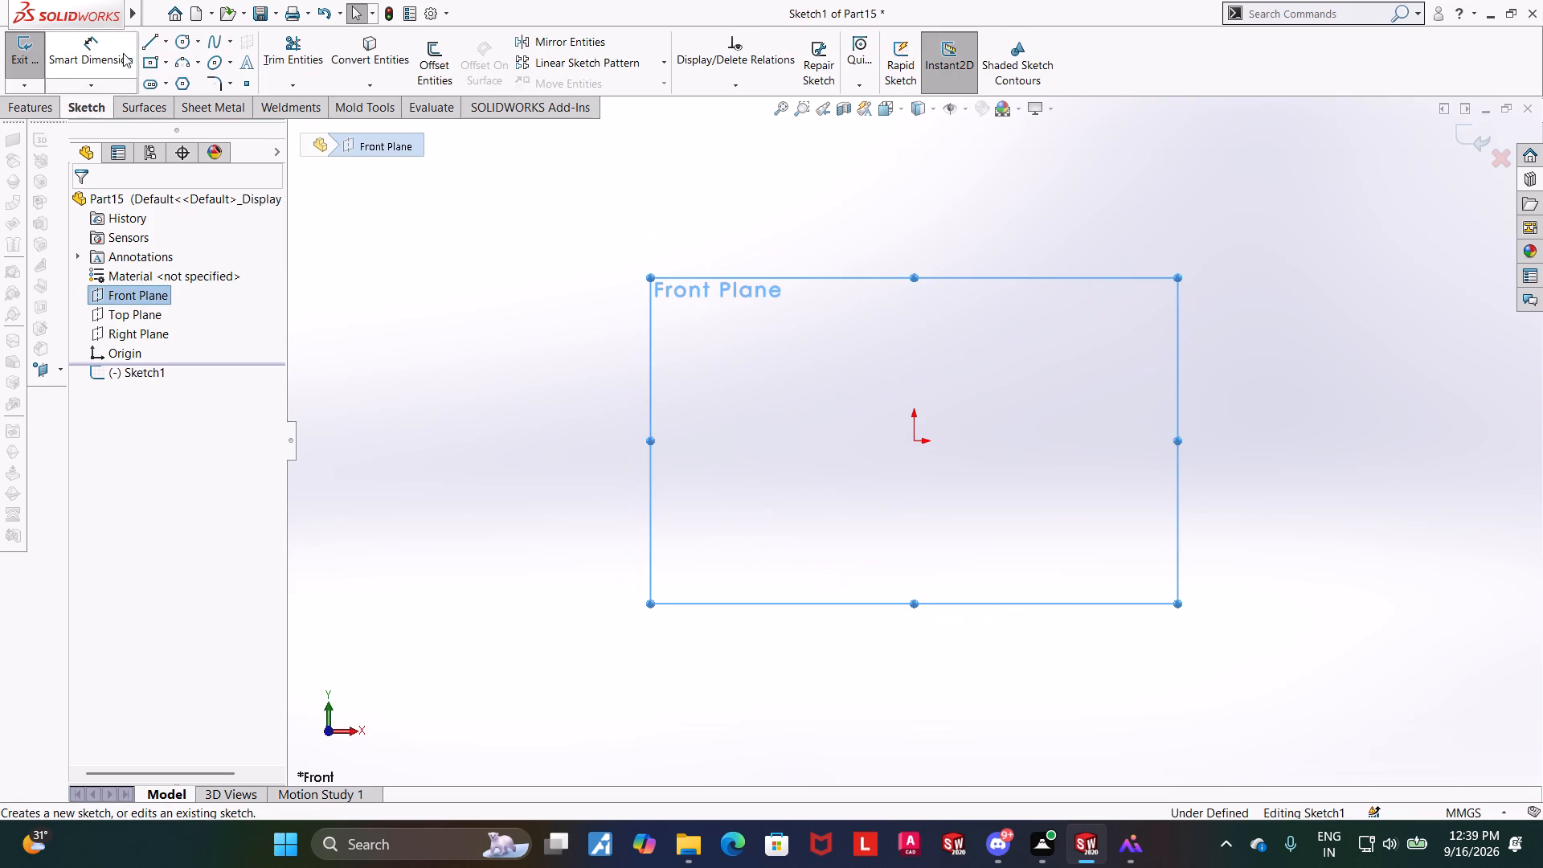
click(143, 43)
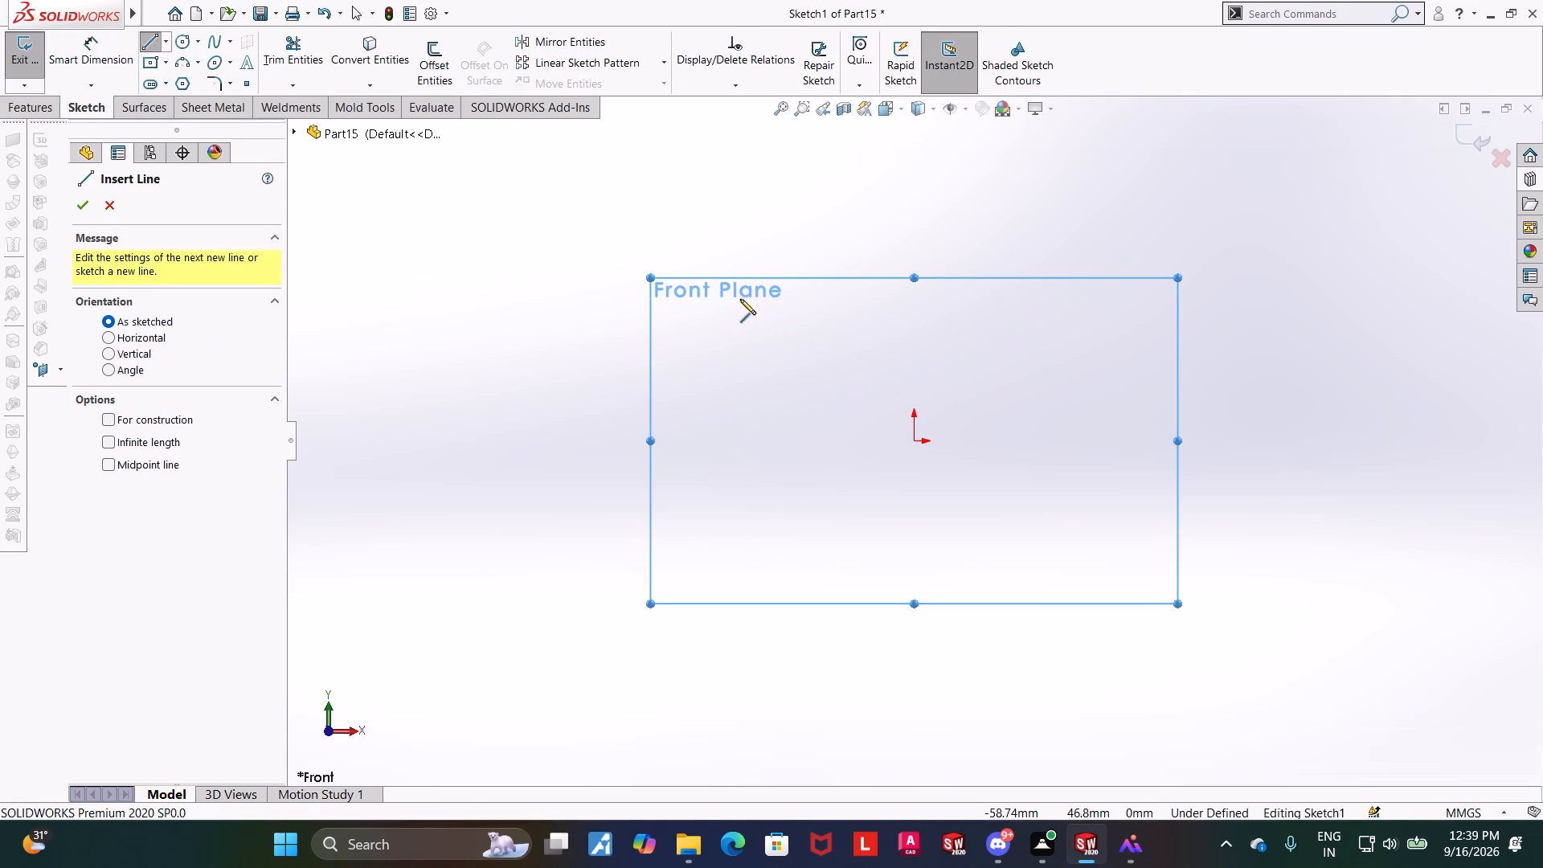
click(794, 305)
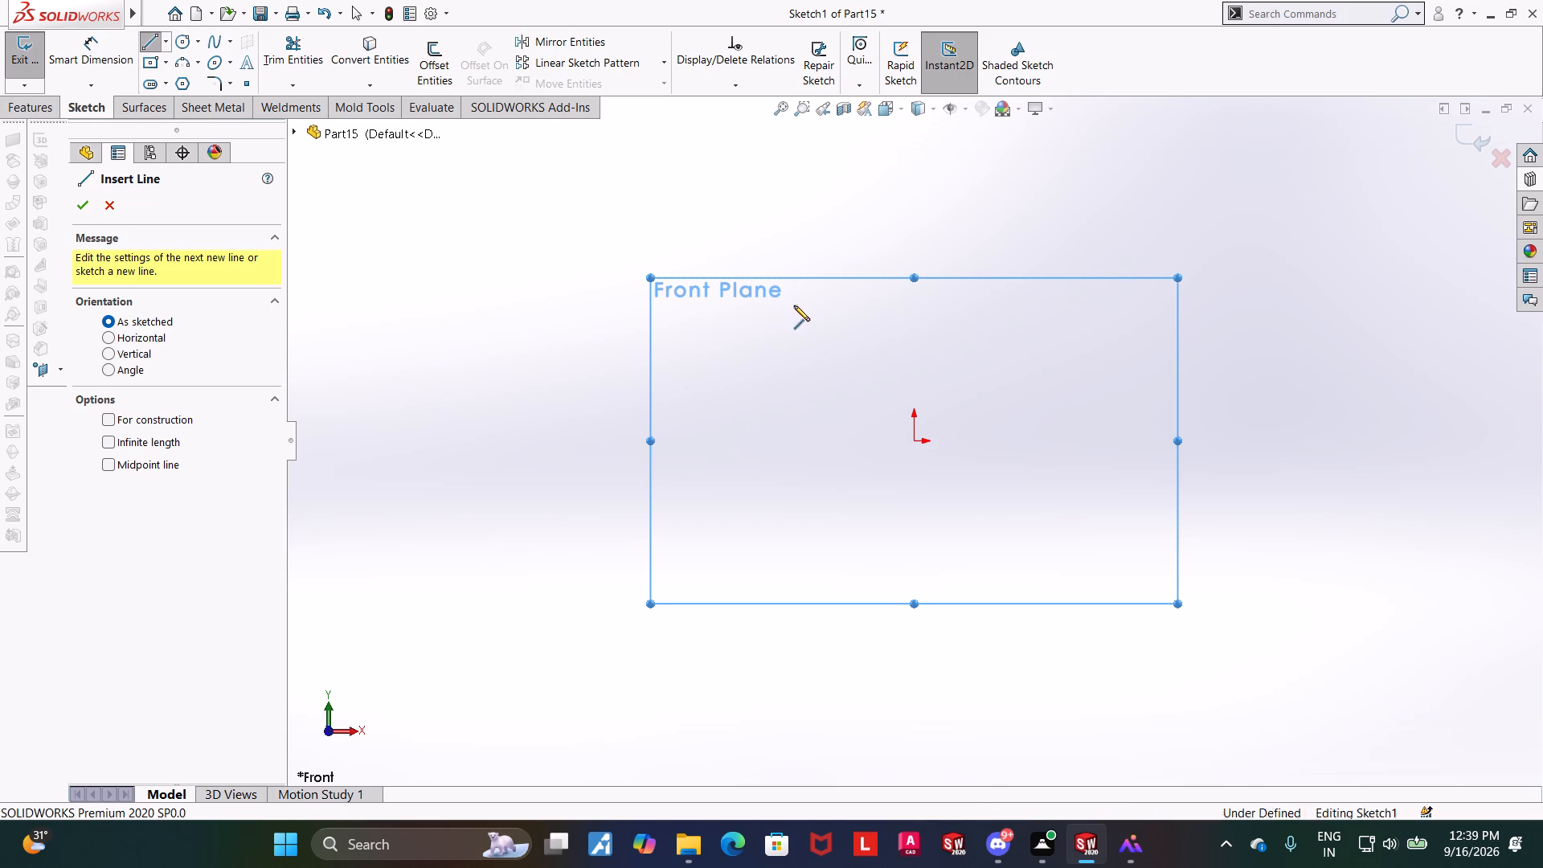
click(915, 308)
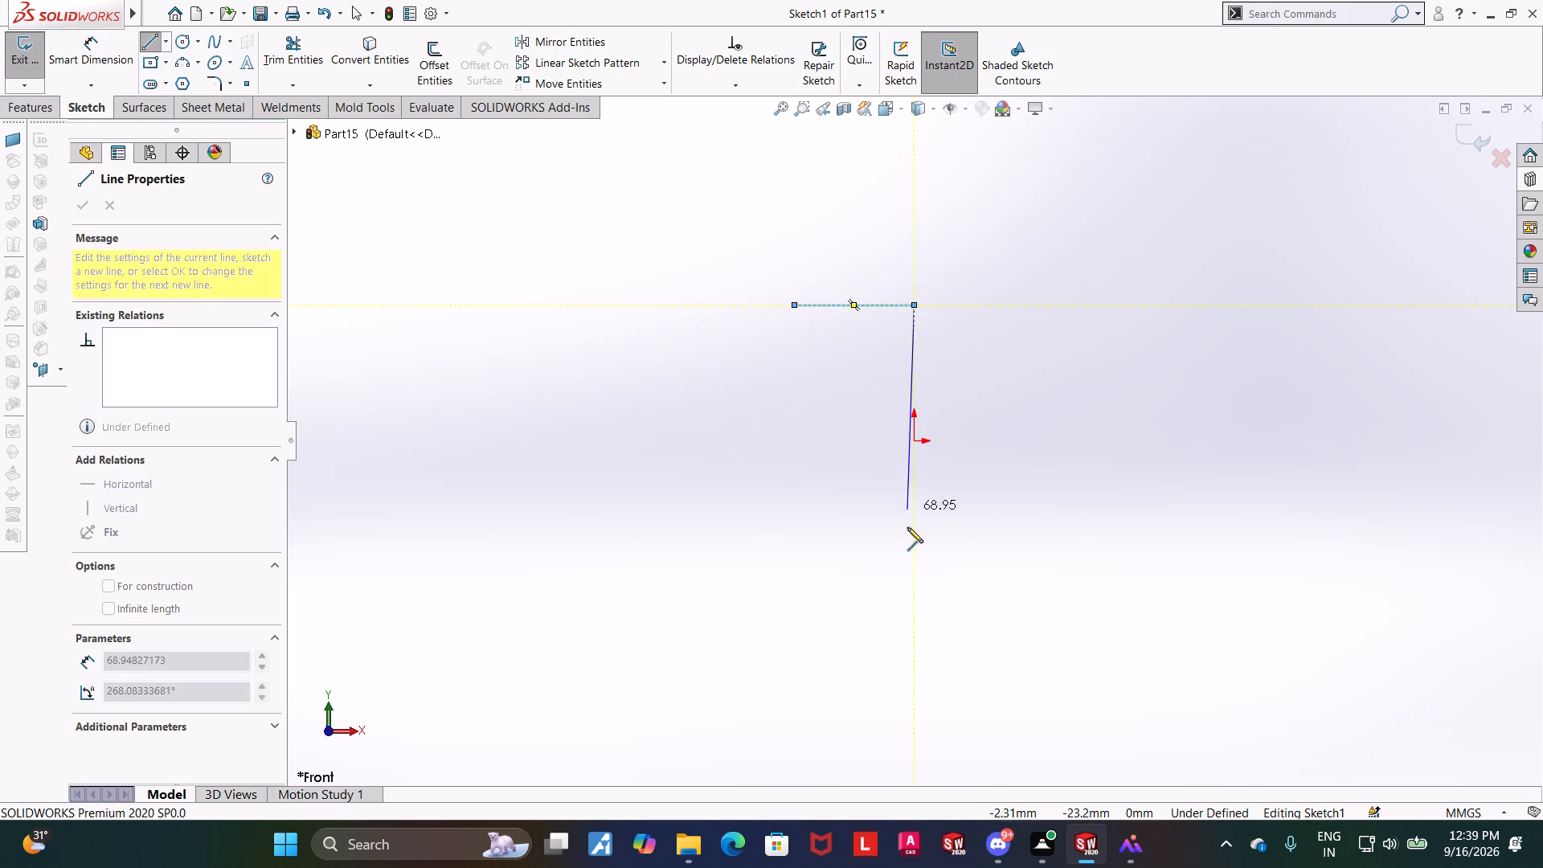
click(916, 585)
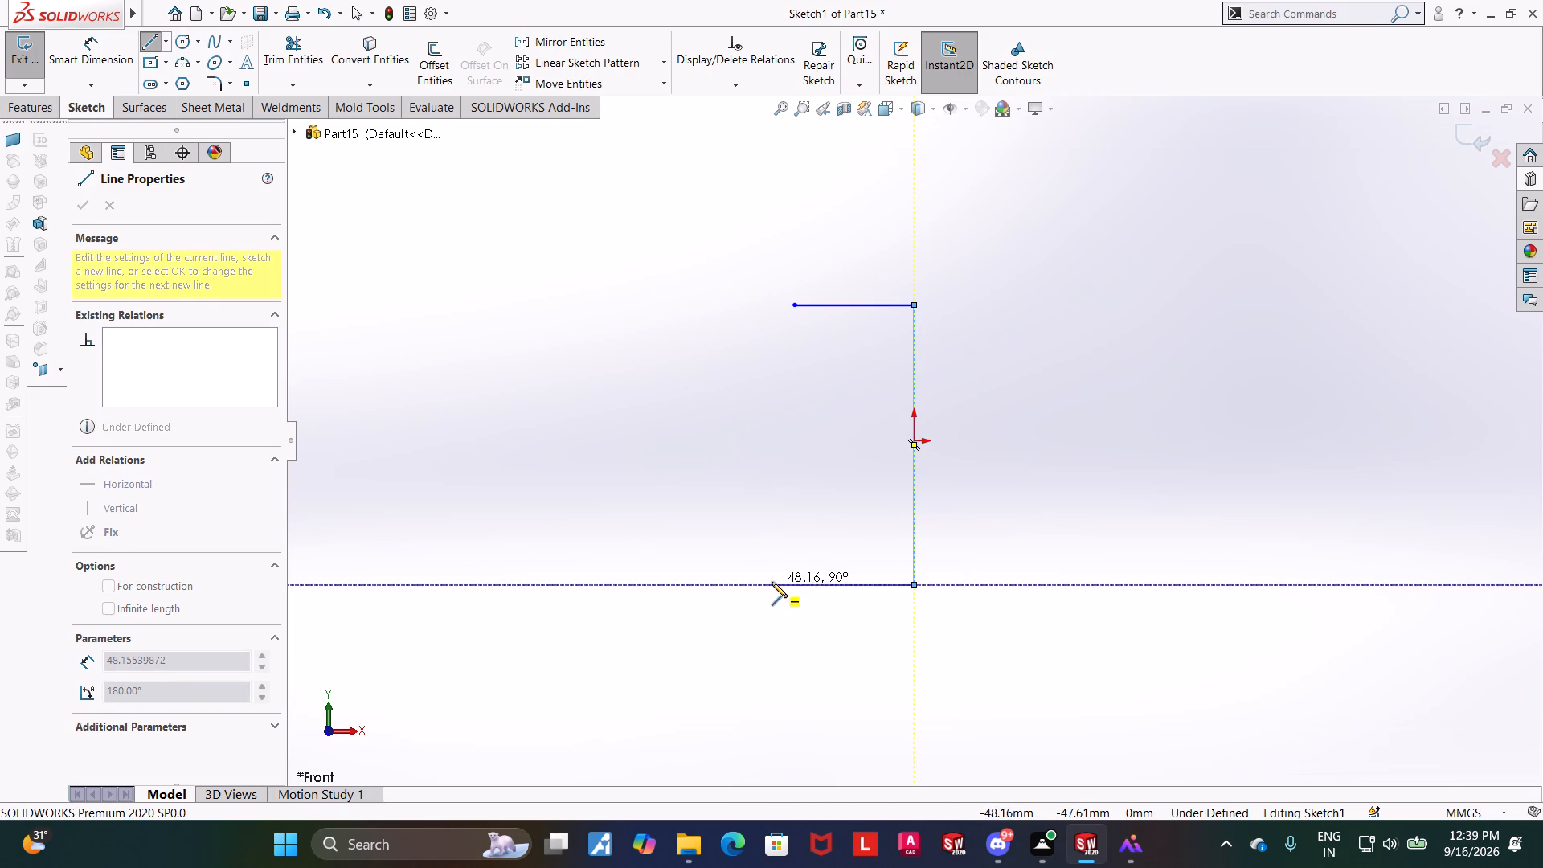
click(813, 587)
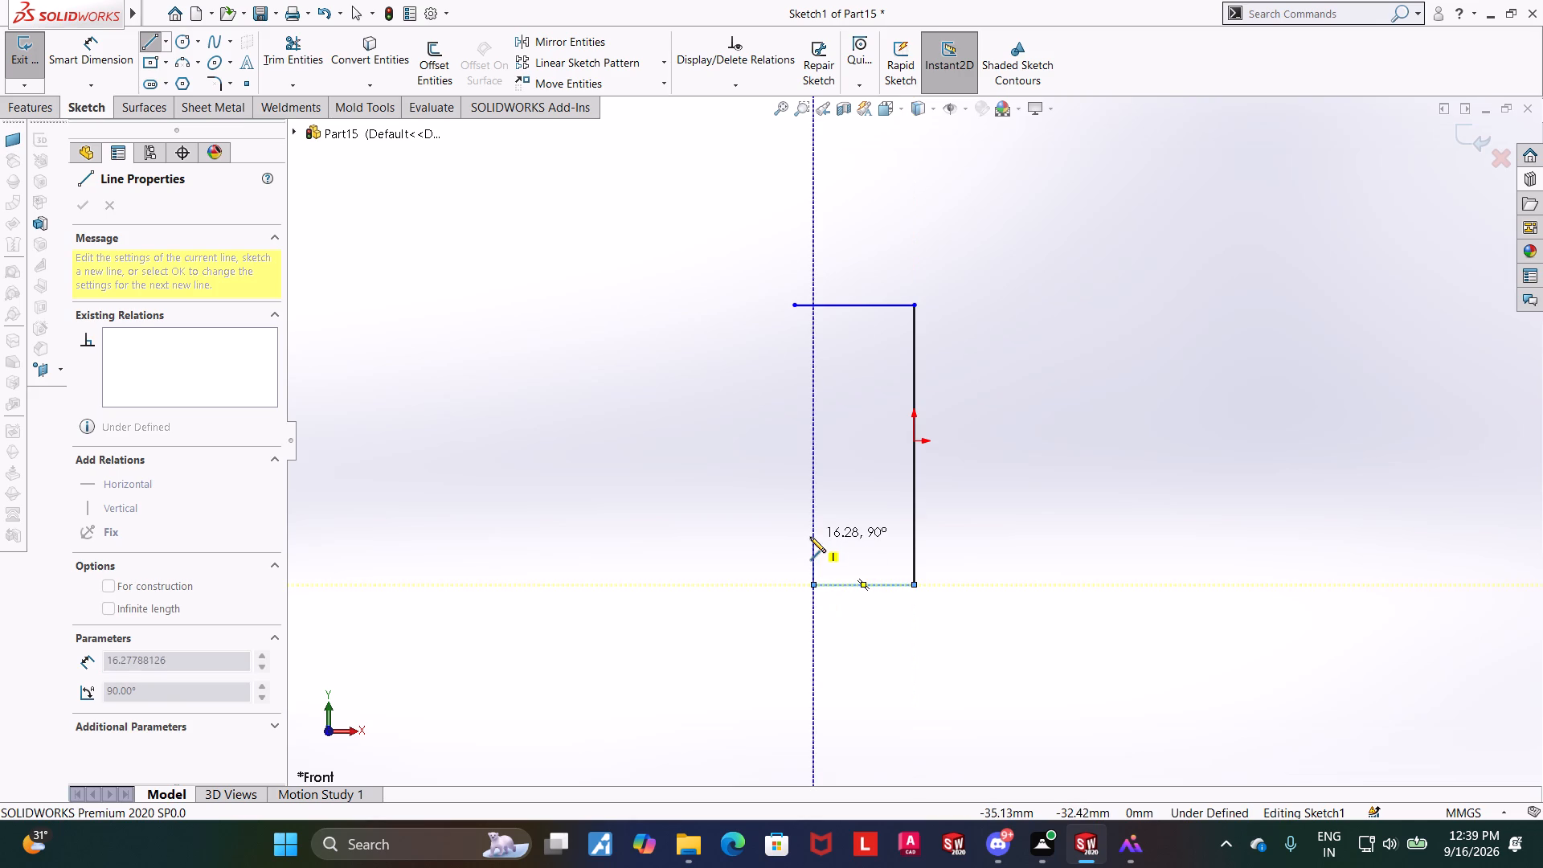
click(810, 537)
click(878, 541)
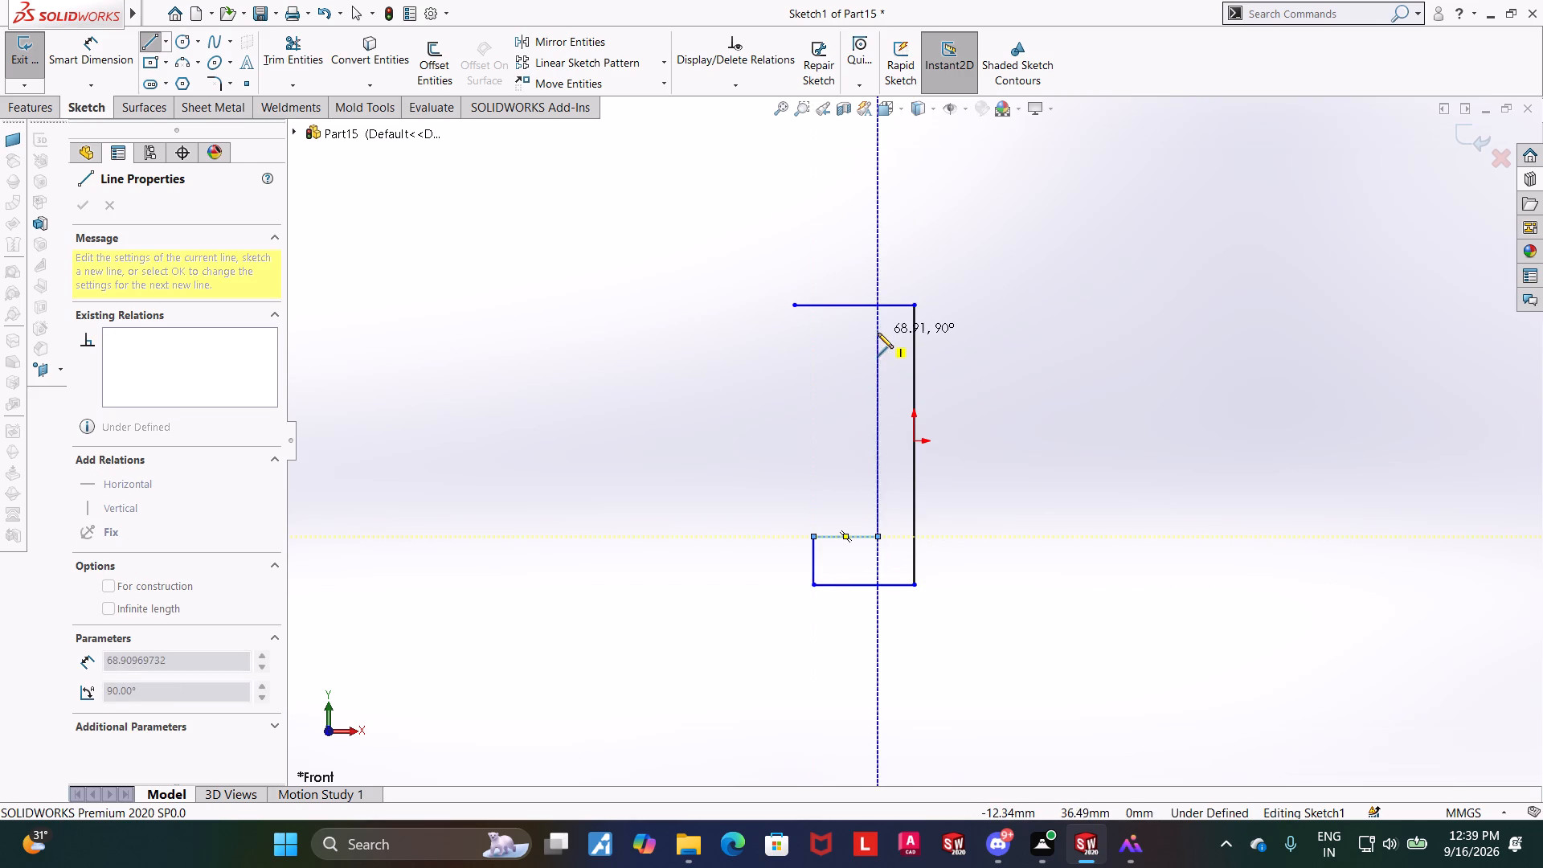
click(876, 342)
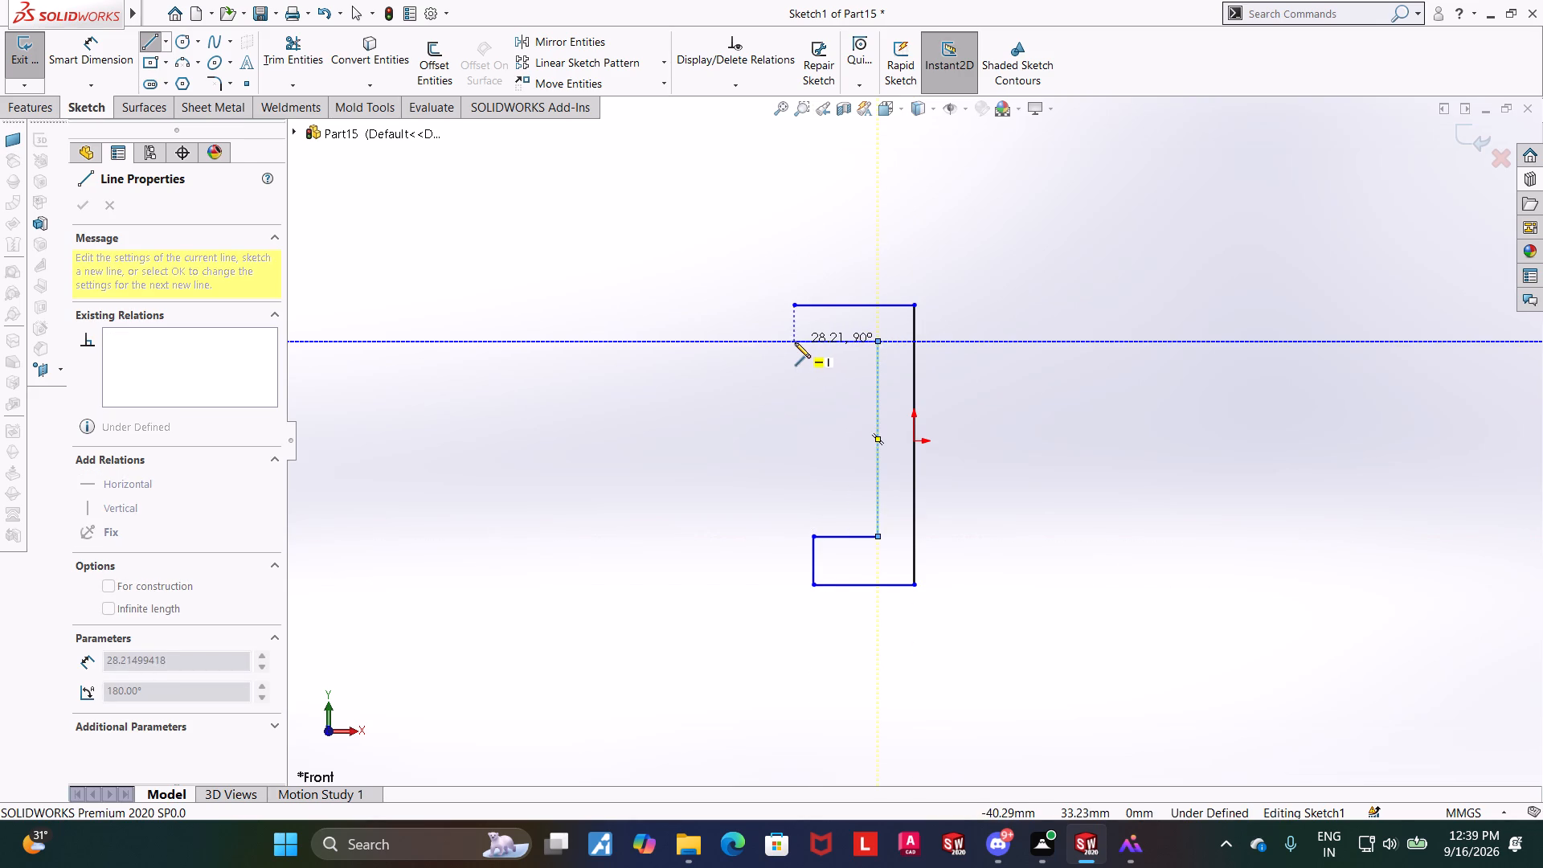
click(795, 342)
click(794, 308)
key(Escape)
key(Escape)
key(Escape)
key(Escape)
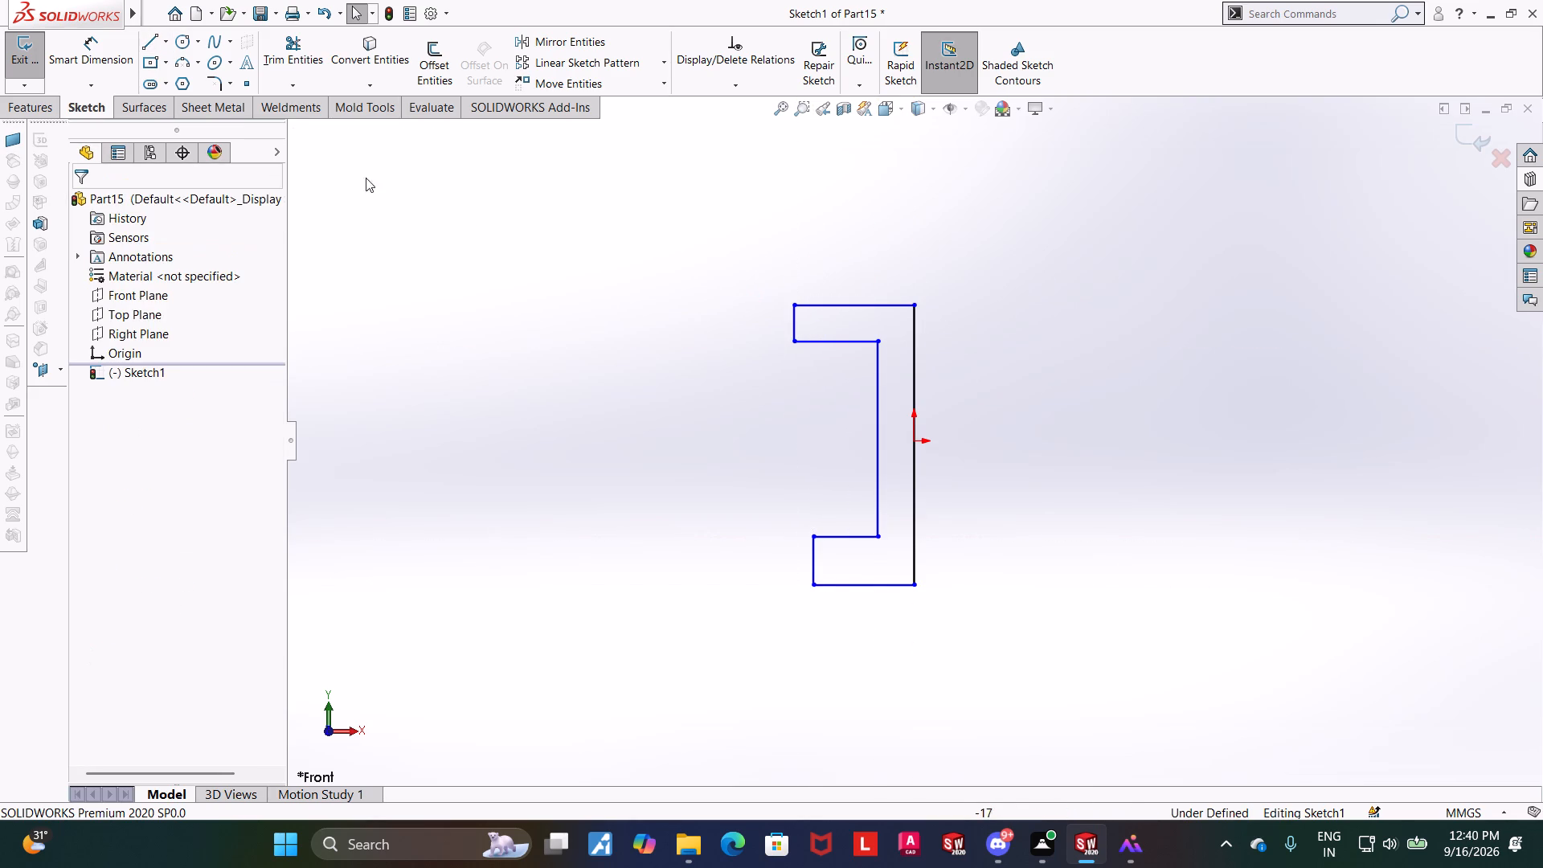
Dimension the upper arm's vertical end edge to 16 mm.
click(87, 51)
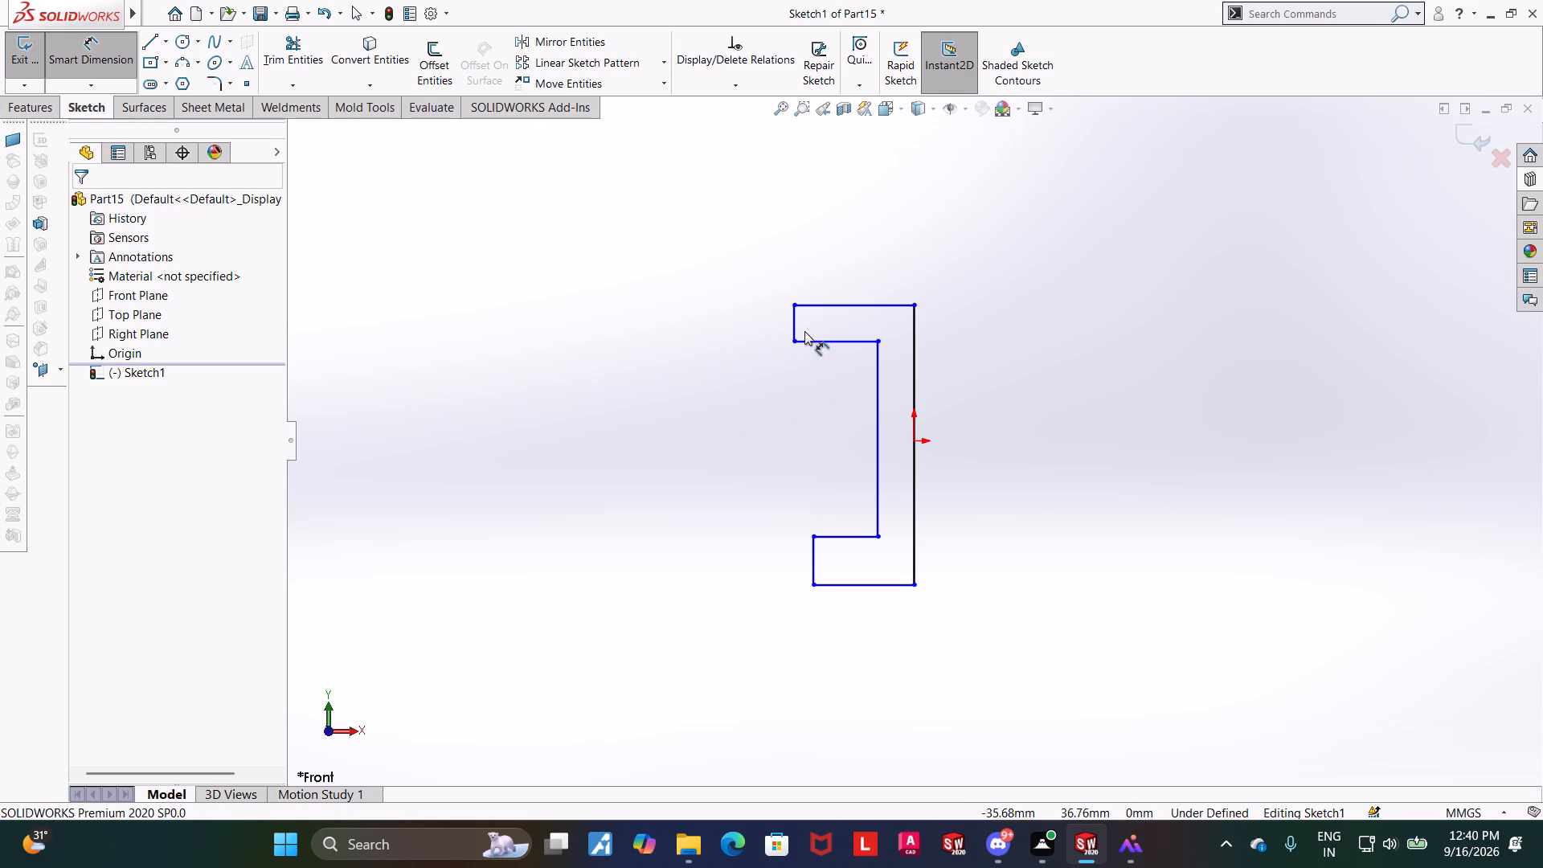
click(795, 325)
click(722, 326)
text(16)
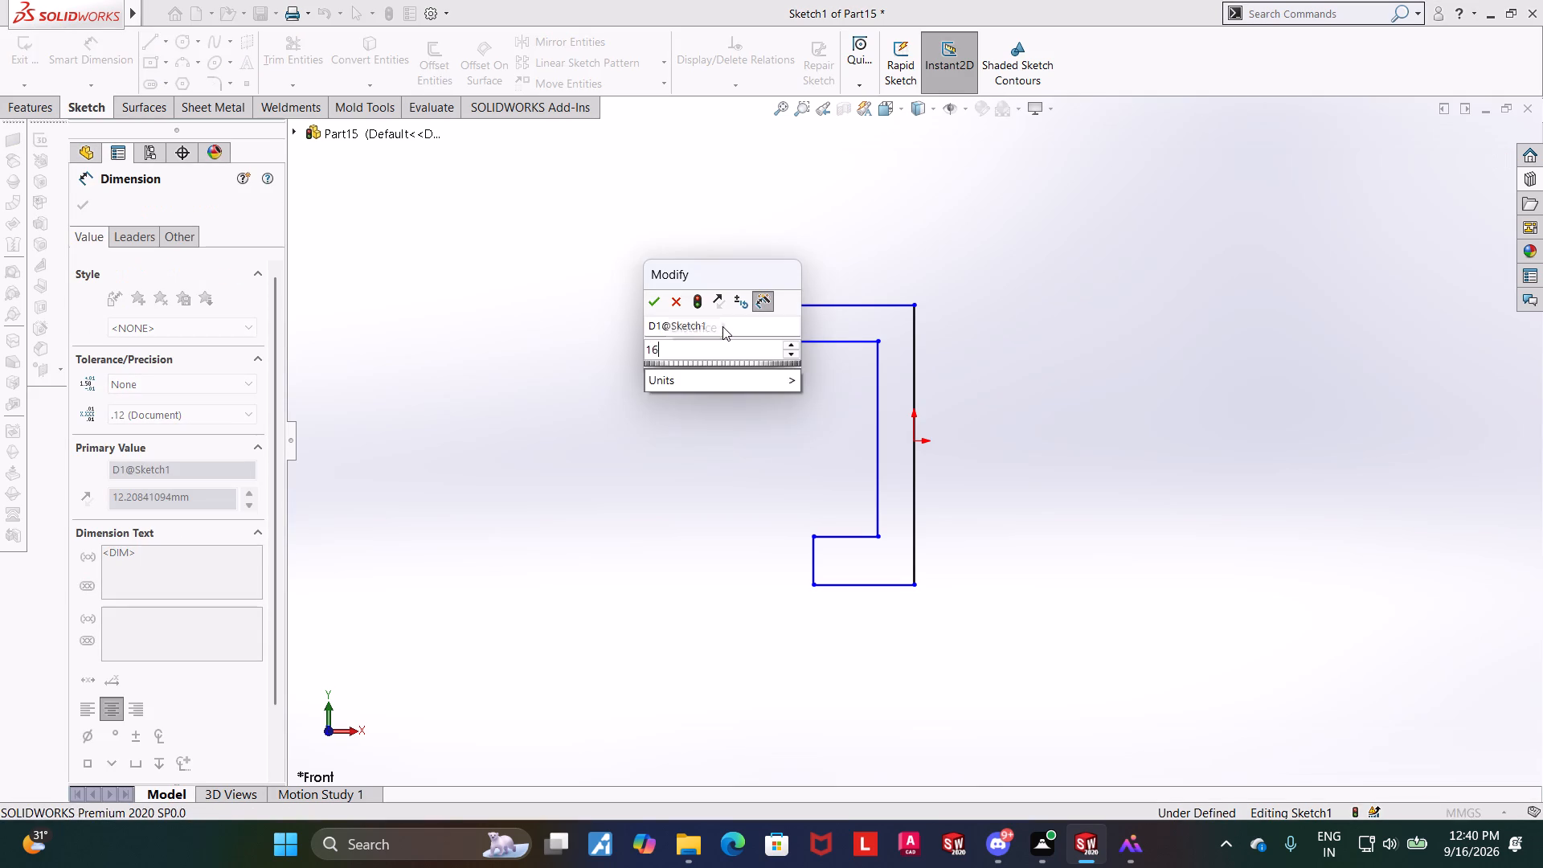
key(Return)
key(Escape)
key(Escape)
key(Escape)
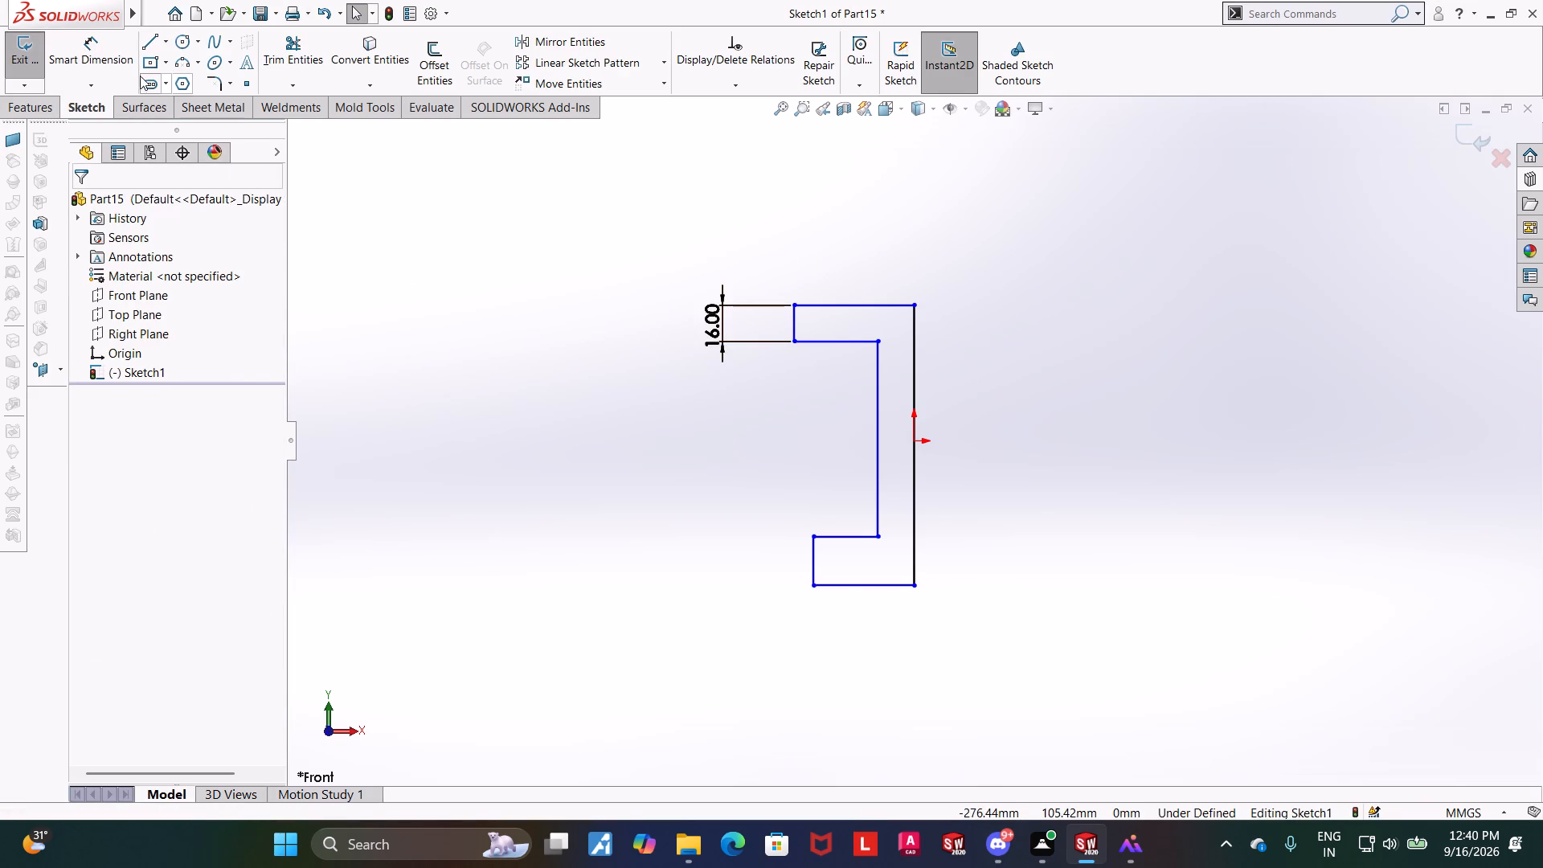
Dimension the lower arm's vertical end edge to 16 mm.
click(121, 63)
click(812, 563)
click(727, 561)
text(16)
key(Return)
key(Escape)
key(Escape)
Dimension the inner vertical edge between the two arms to 62 mm.
click(110, 54)
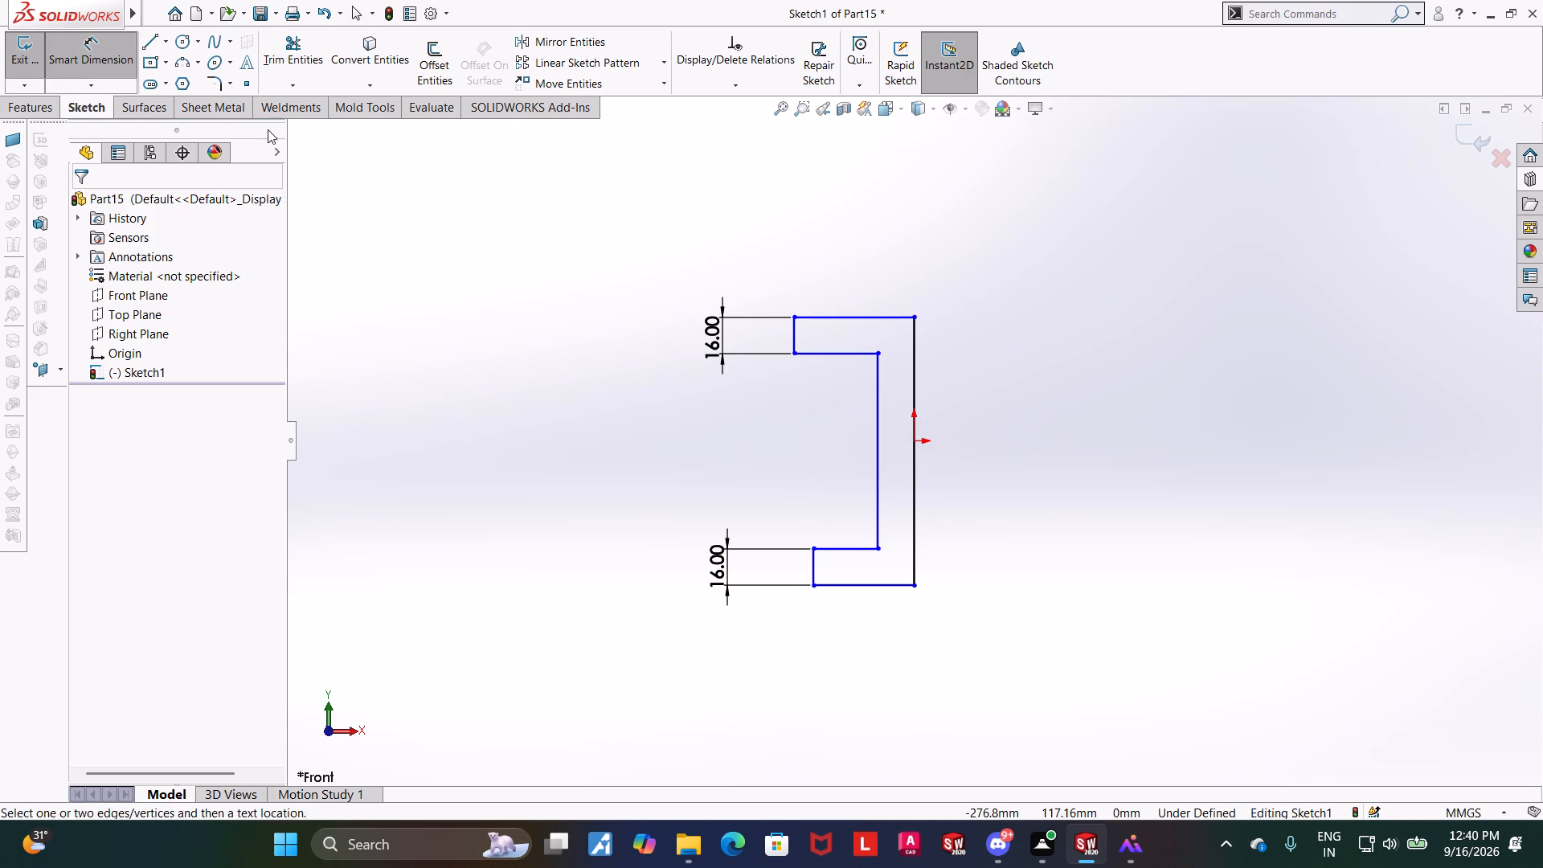
click(878, 439)
click(798, 448)
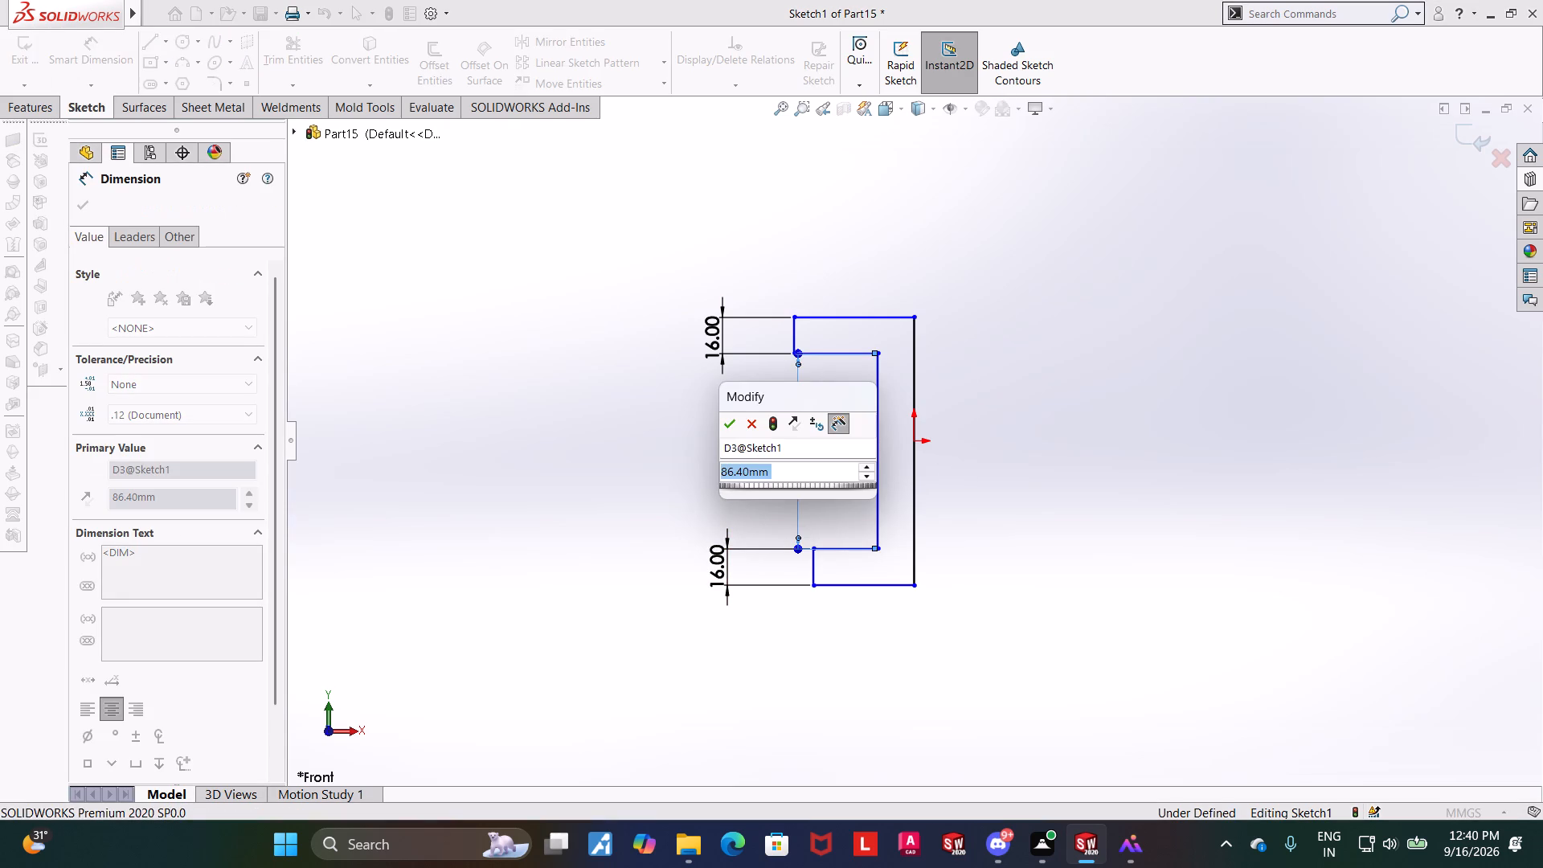
key(5)
key(BackSpace)
text(62)
key(Return)
key(Escape)
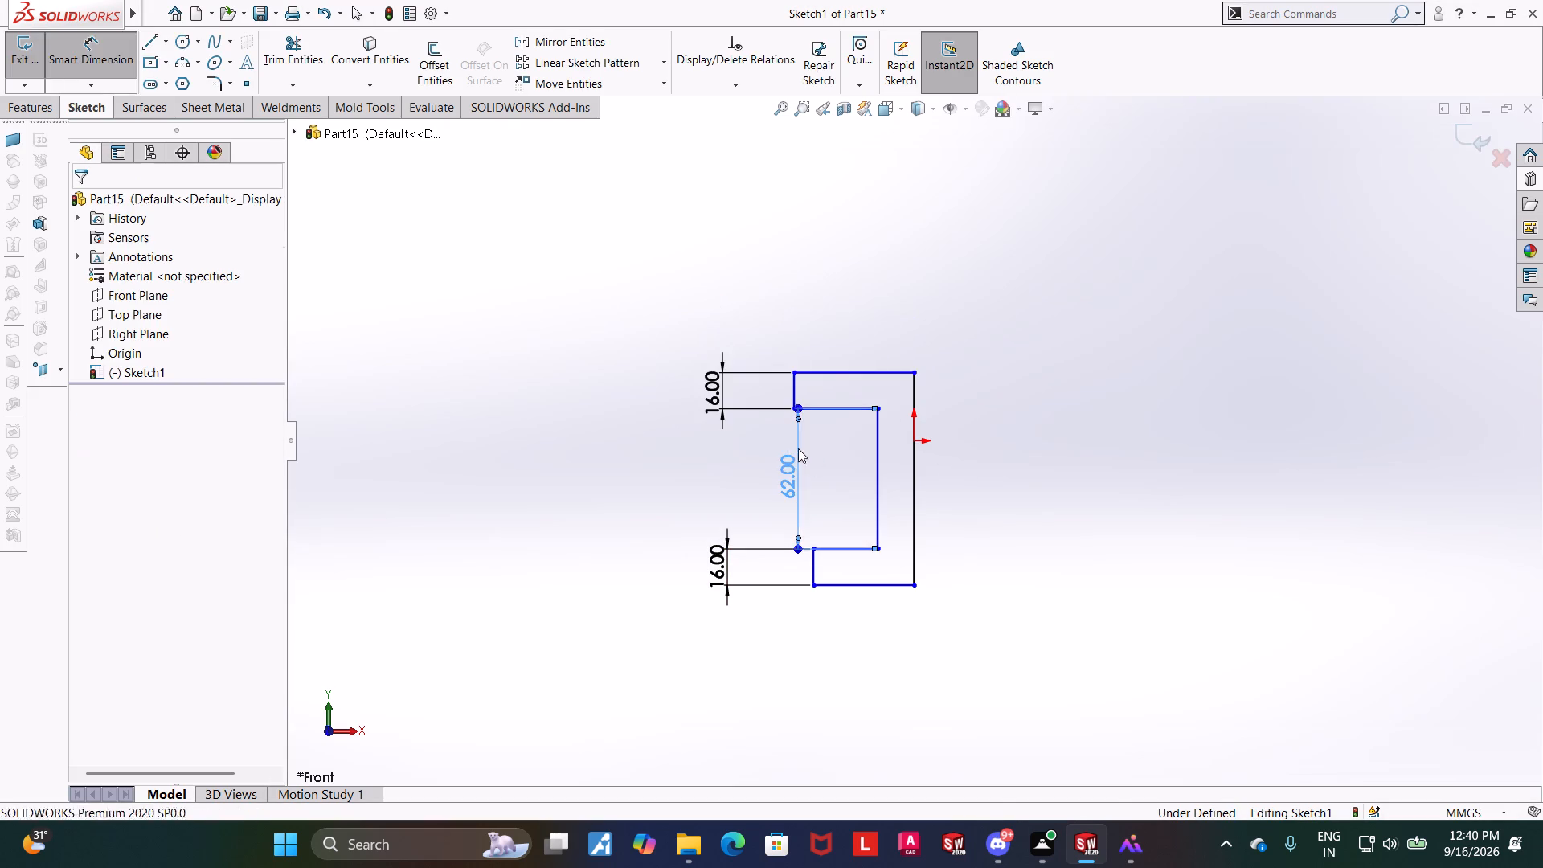
key(Escape)
key(Escape)
Dimension the vertical distance from the origin to the profile's bottom edge, accepting its drawn value.
click(79, 60)
click(915, 442)
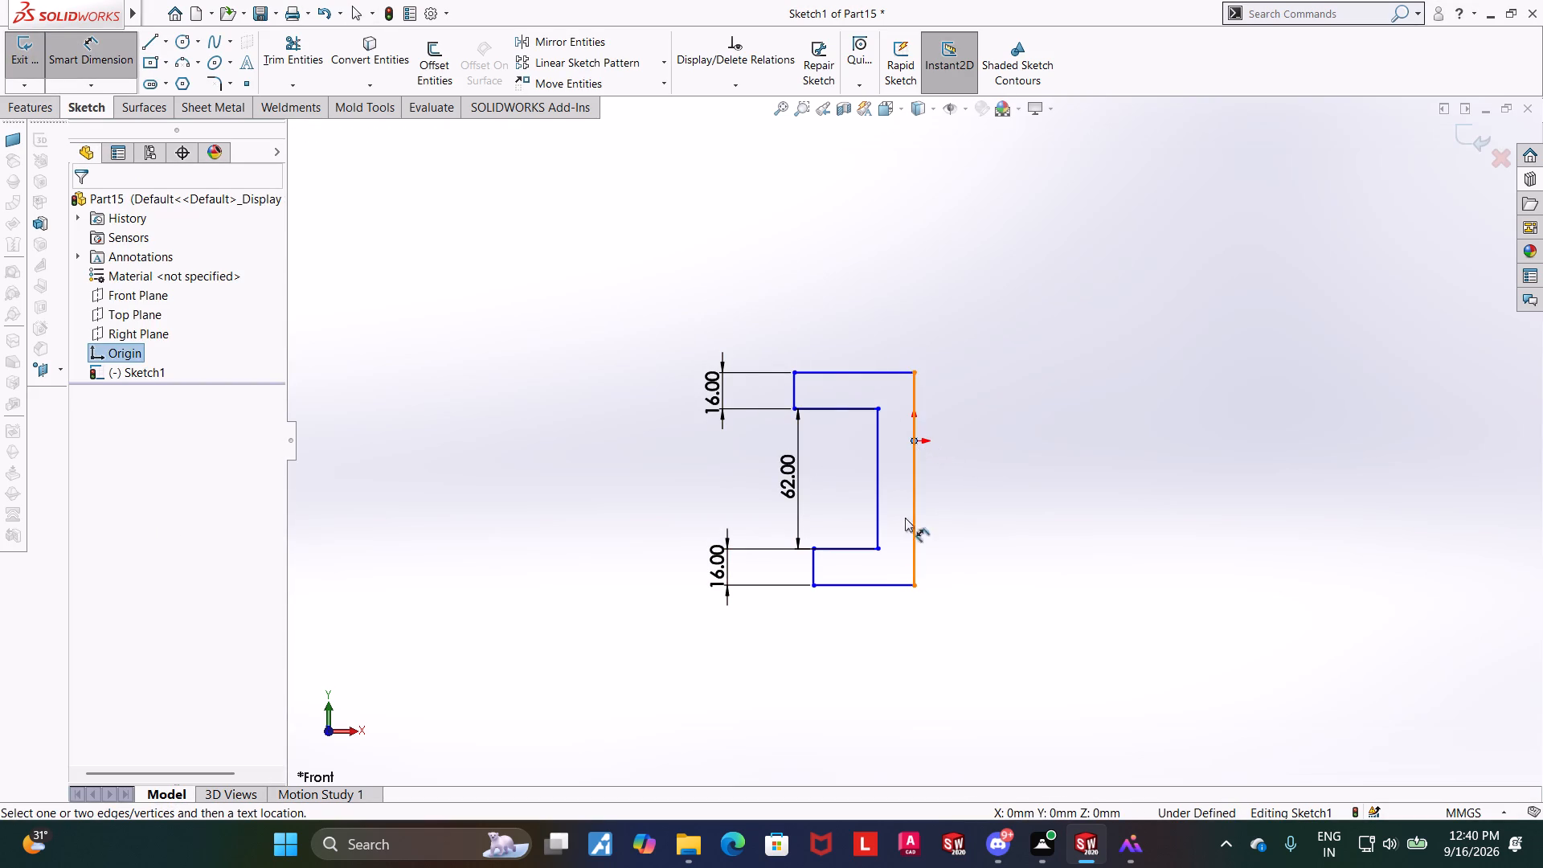
click(889, 588)
click(985, 543)
click(922, 517)
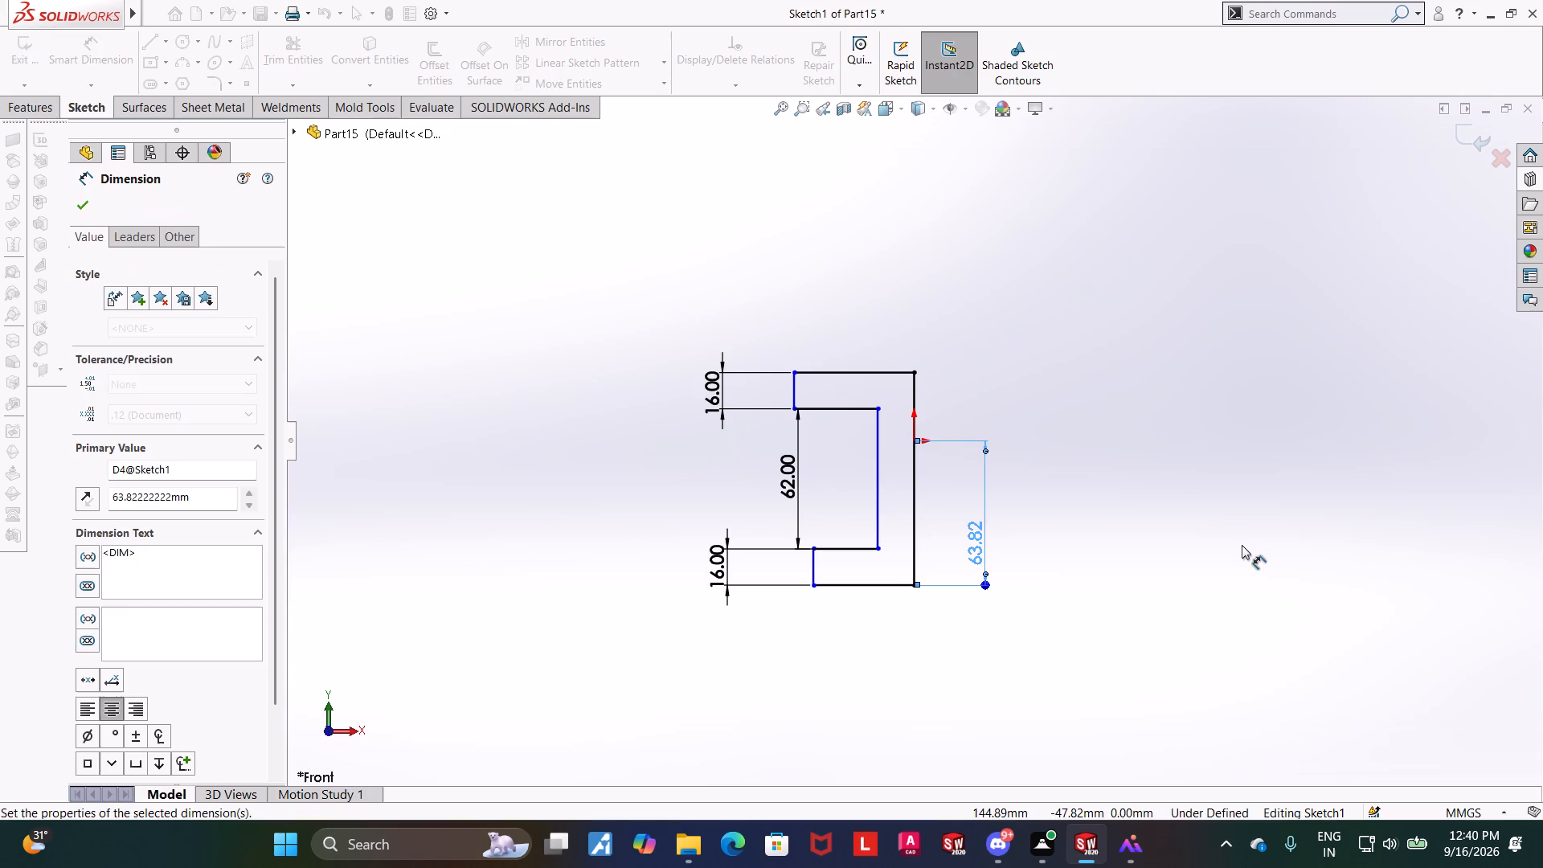
key(Escape)
key(Escape)
key(Escape)
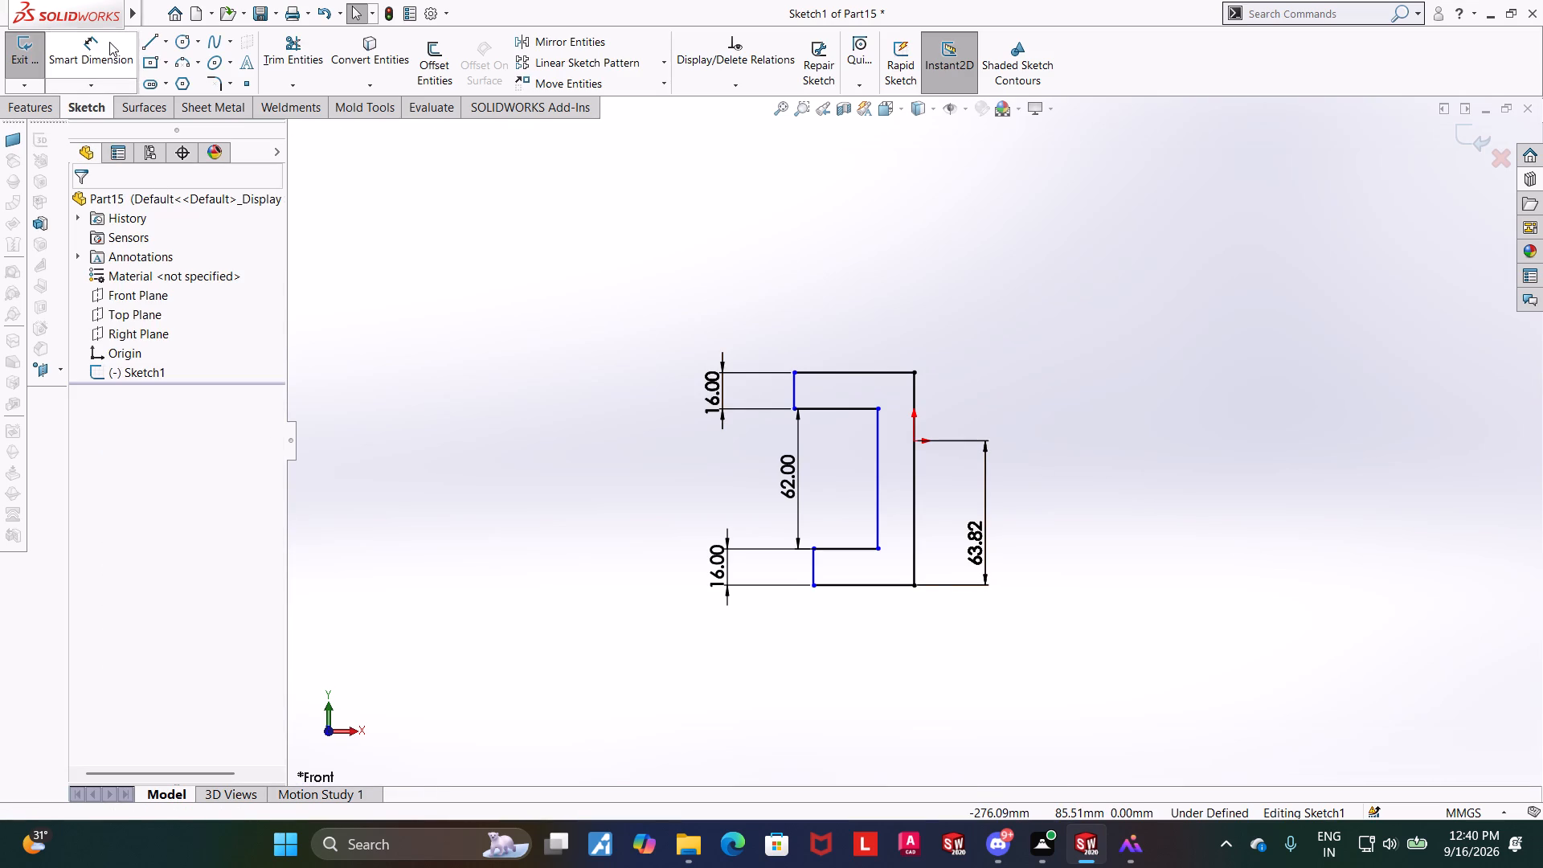
Dimension the width between the inner vertical edge and the long outer edge to 22 mm.
click(109, 42)
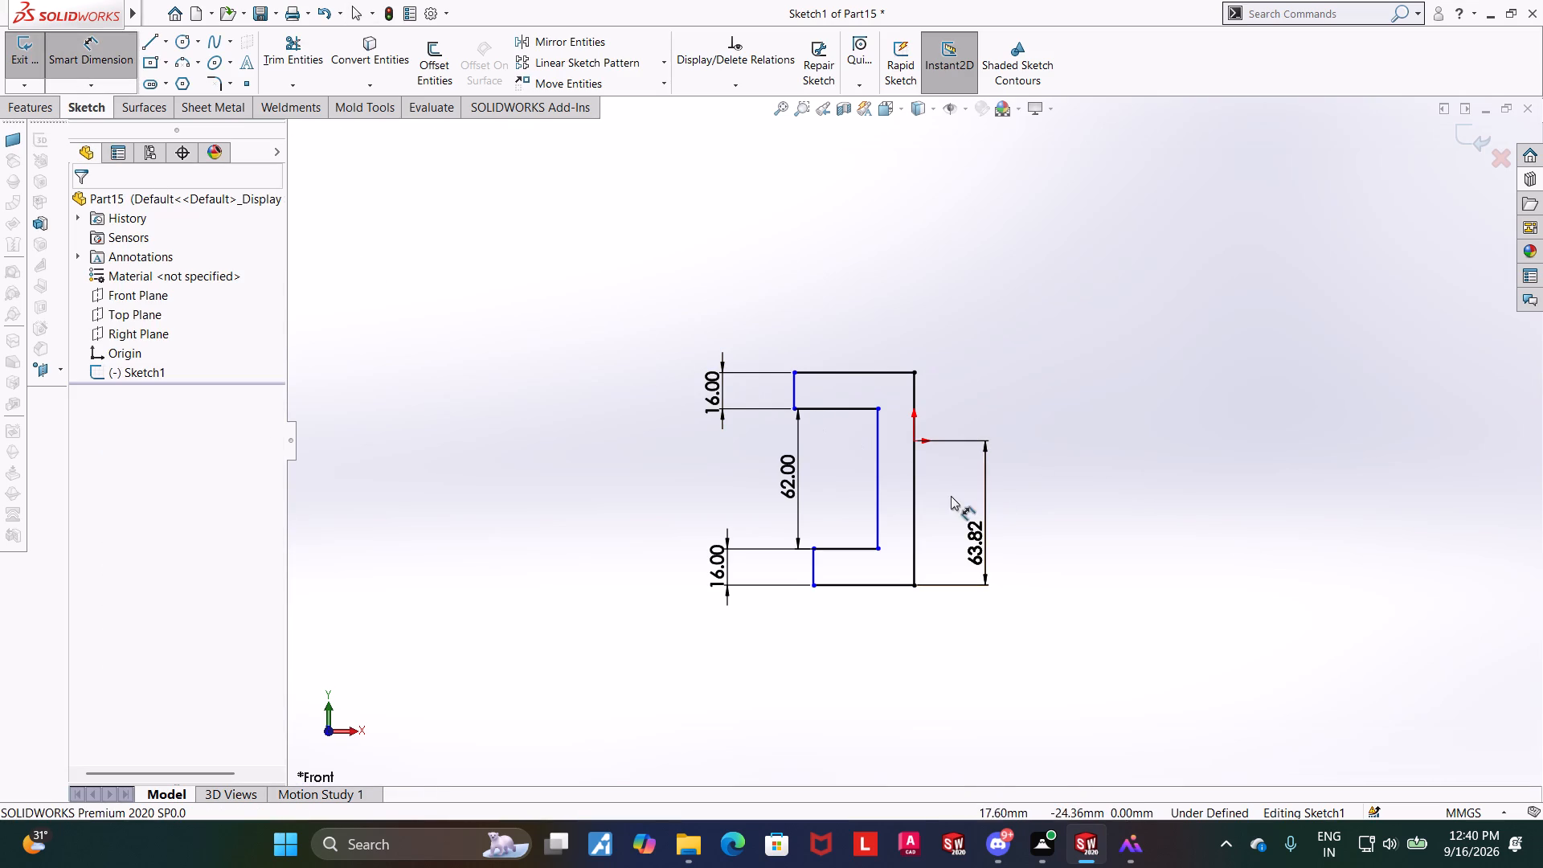
click(881, 483)
click(912, 488)
click(891, 313)
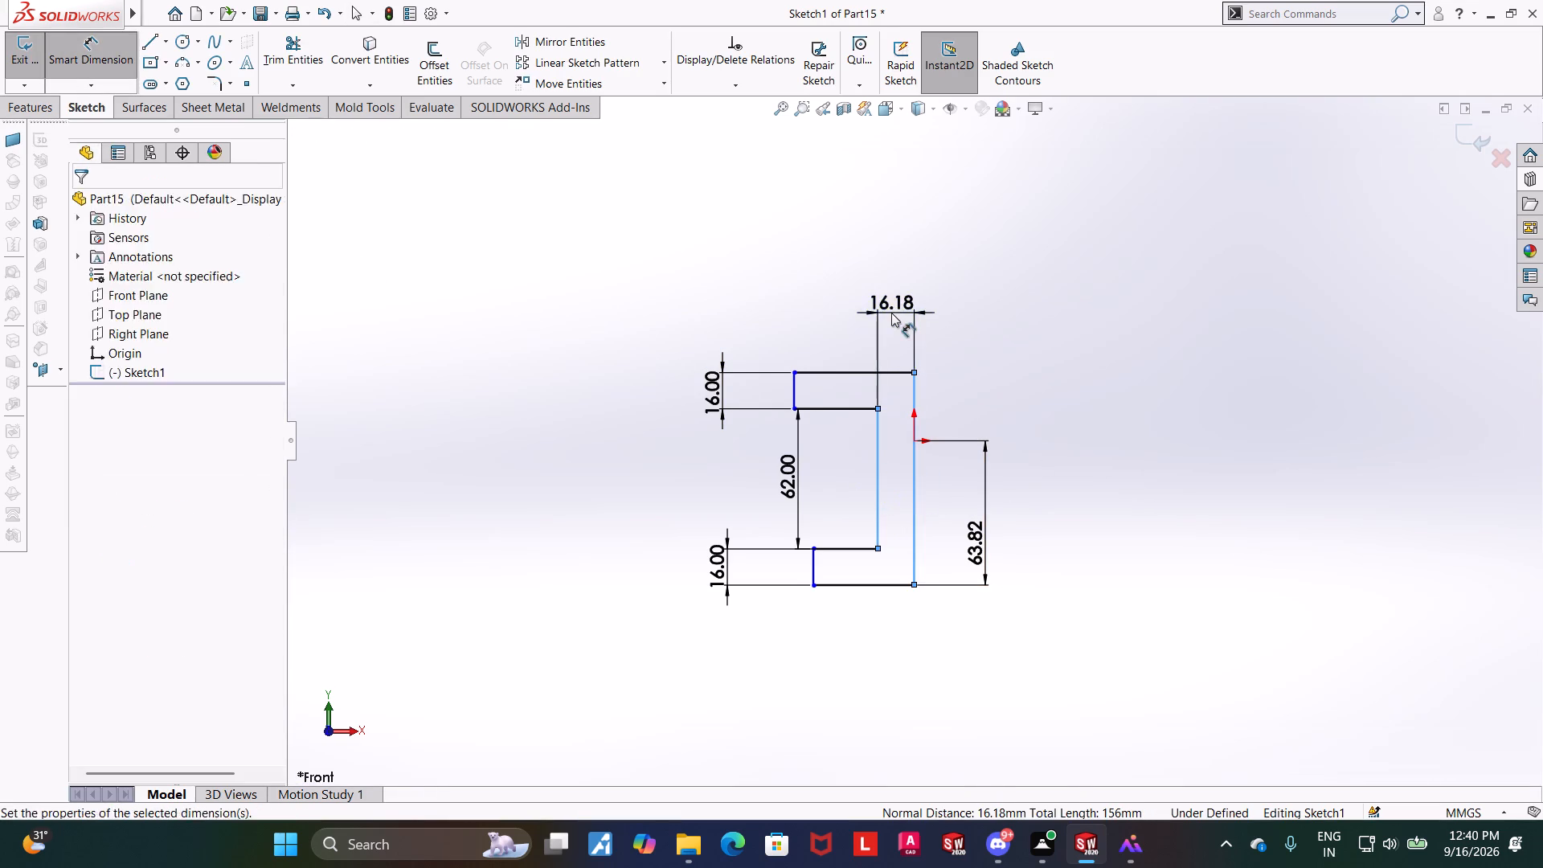
text(22)
key(Return)
key(Escape)
key(Escape)
key(Escape)
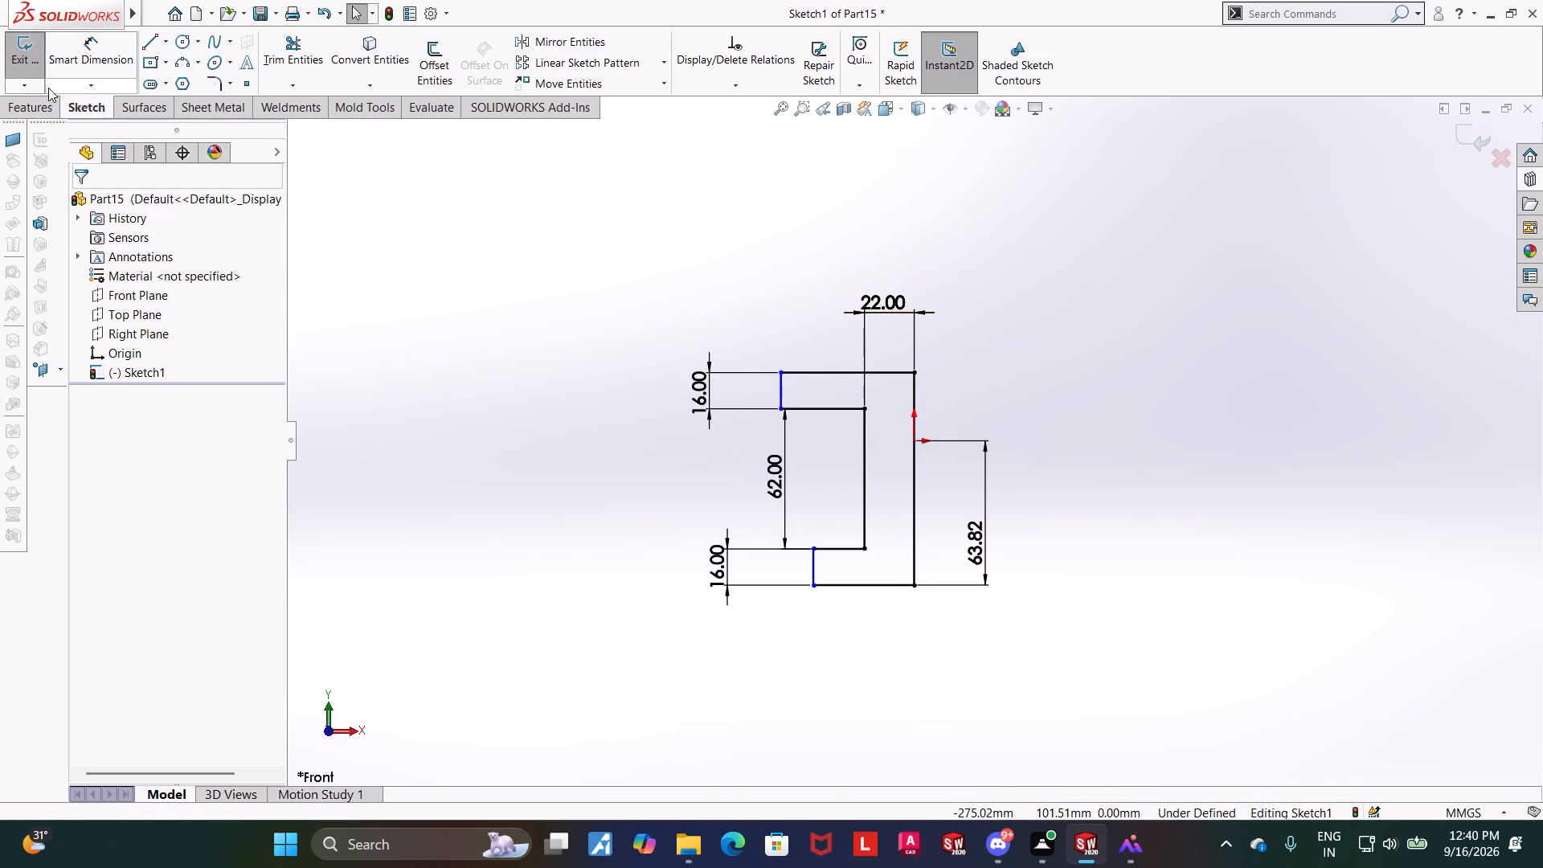
Dimension the lower arm's projection from the inner vertical edge to 14 mm.
click(72, 57)
click(816, 566)
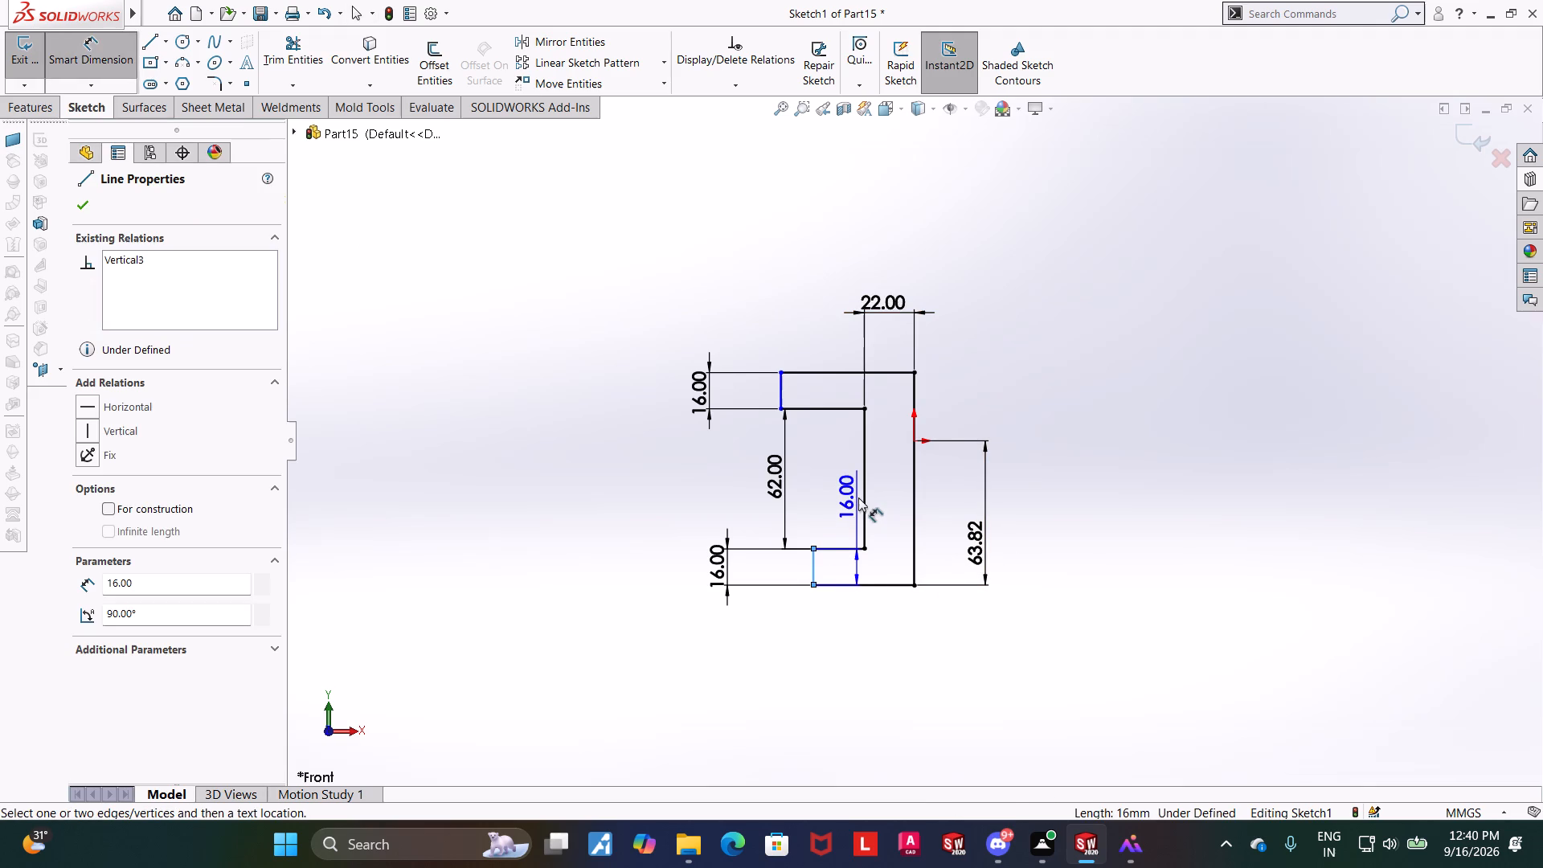
click(862, 498)
click(823, 489)
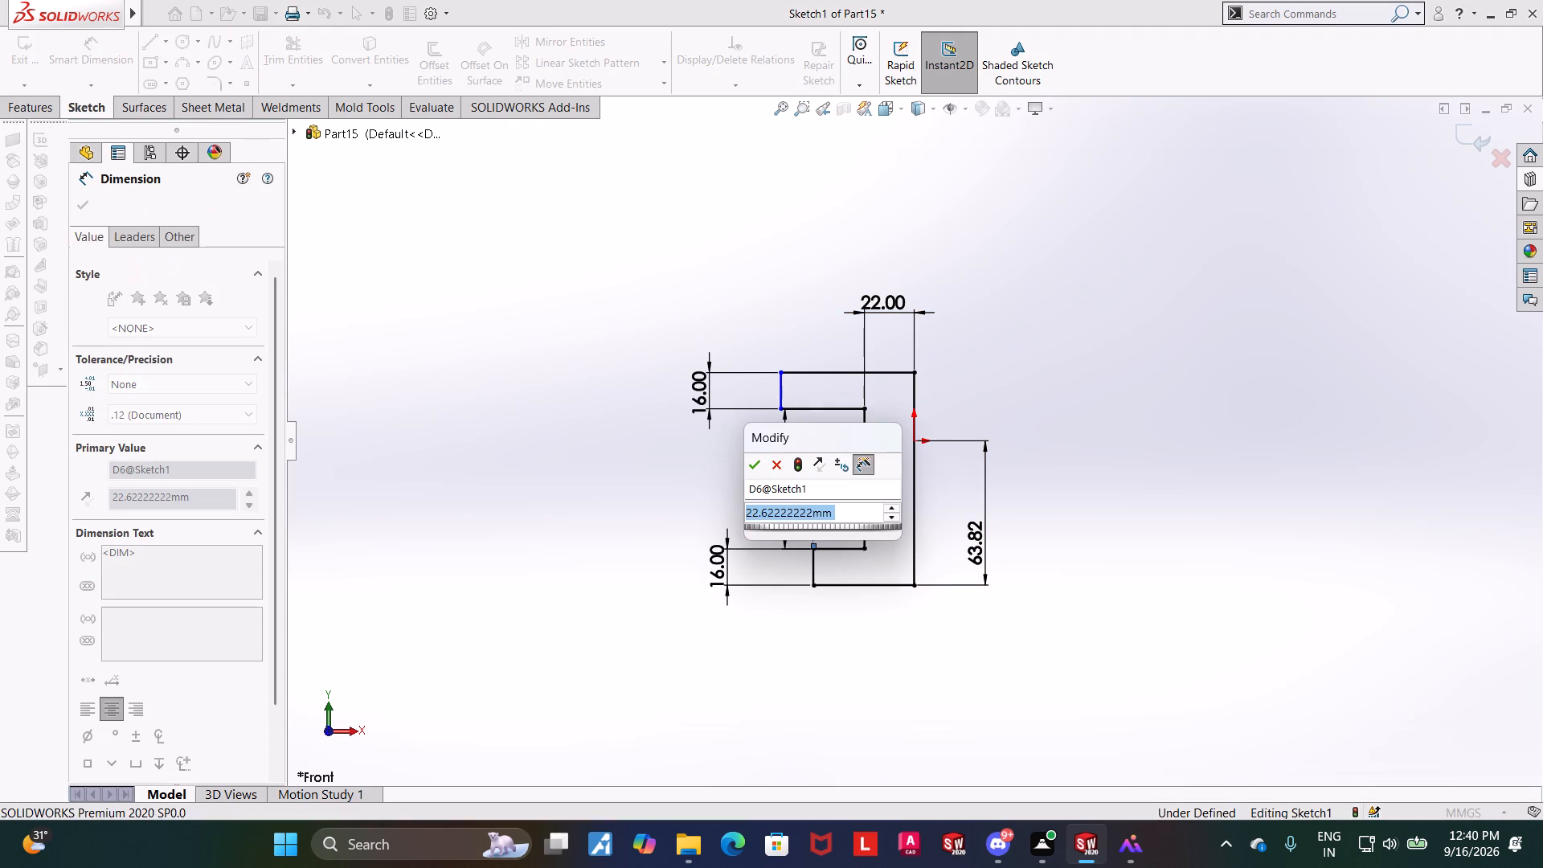
text(14)
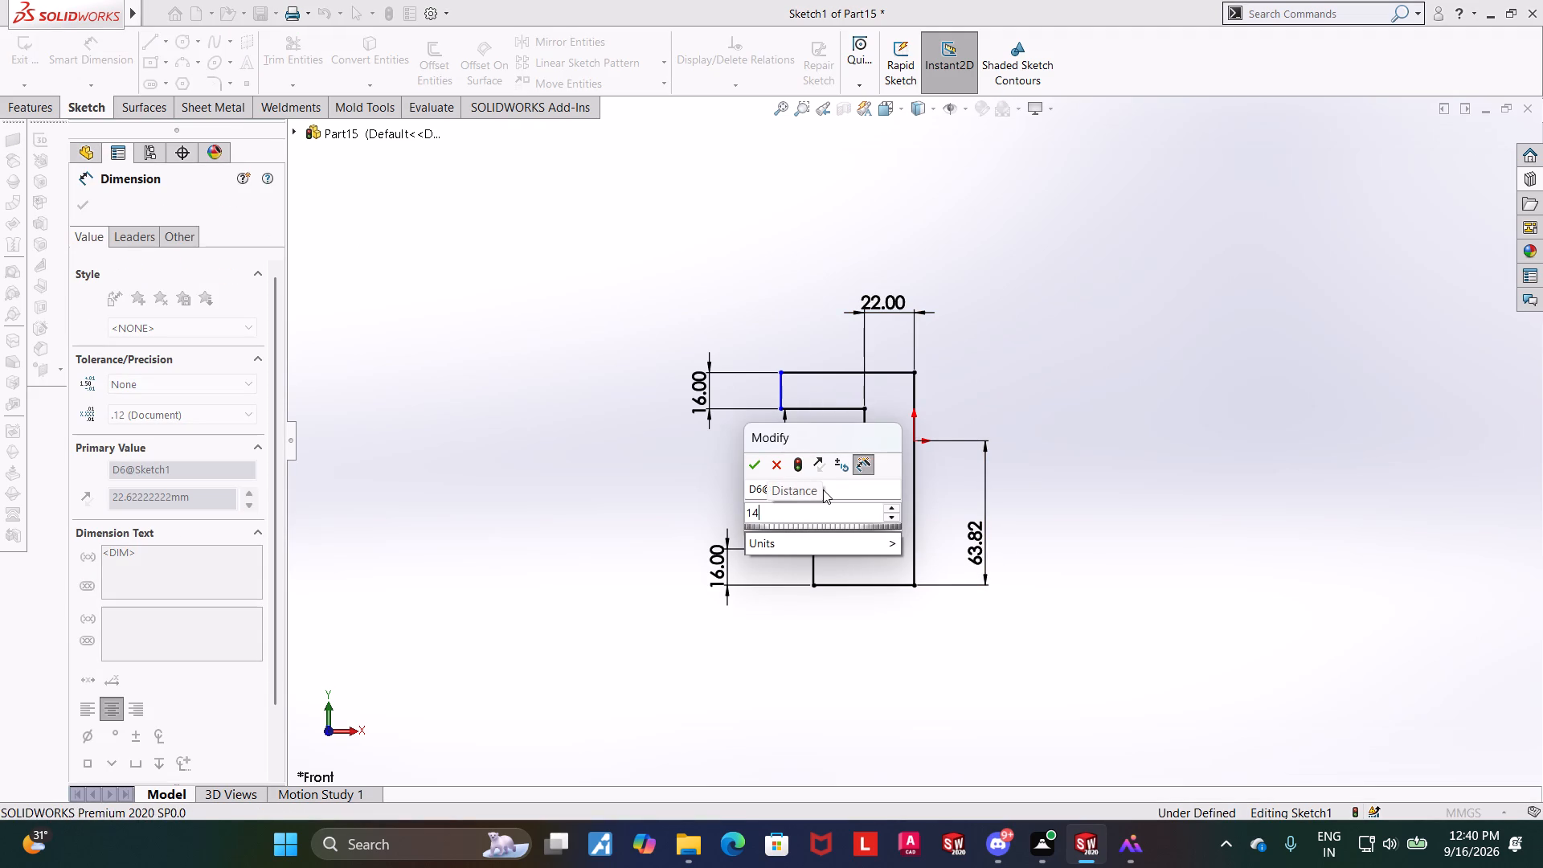
key(Return)
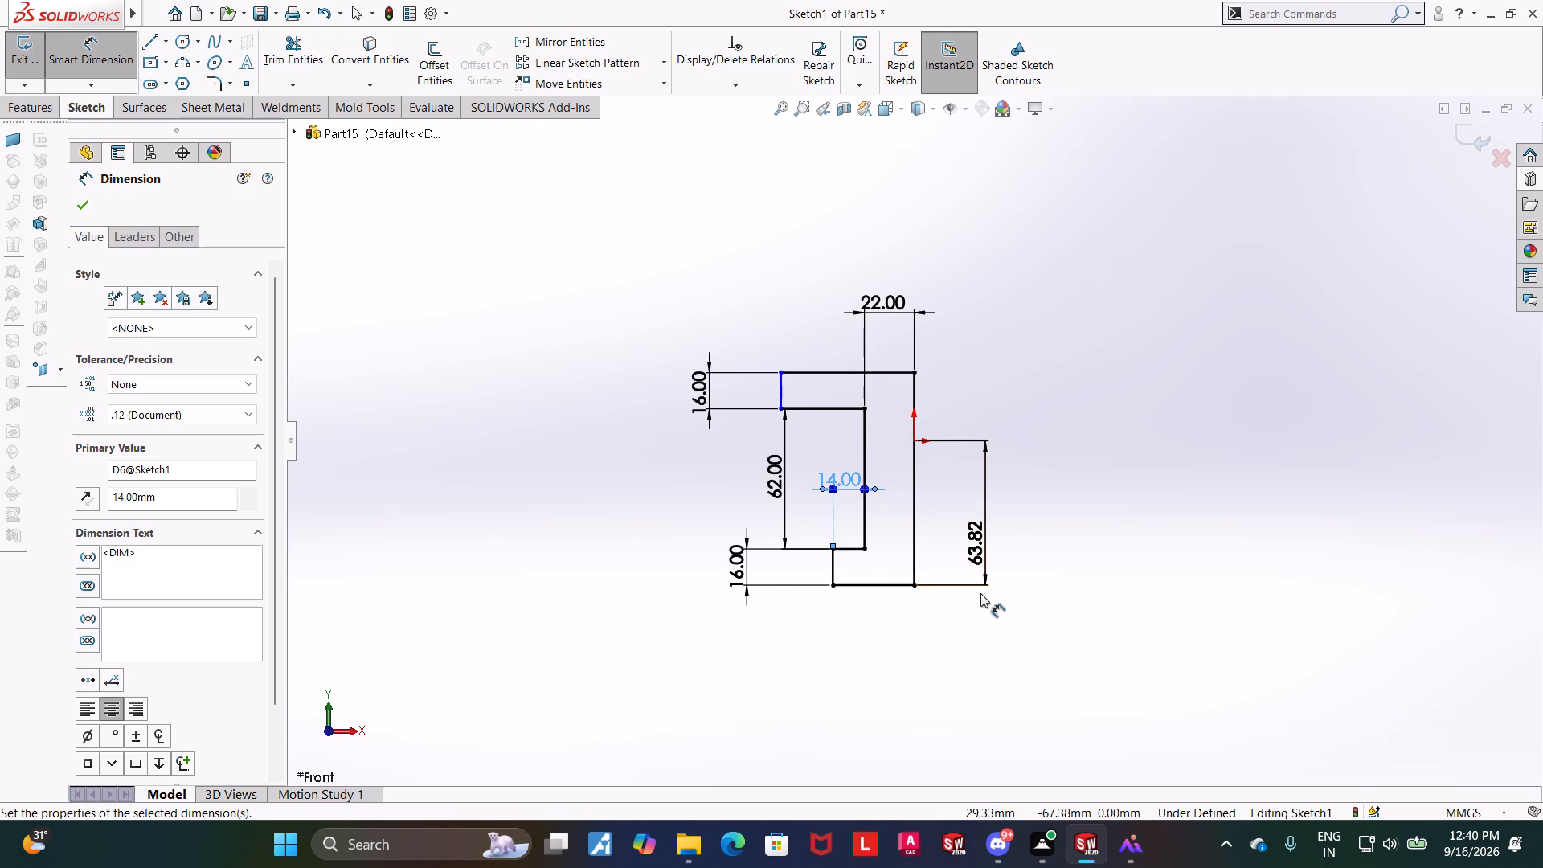
Add a 10 mm sketch fillet to the lower arm's outer bottom corner.
scroll(980, 593, down, 2)
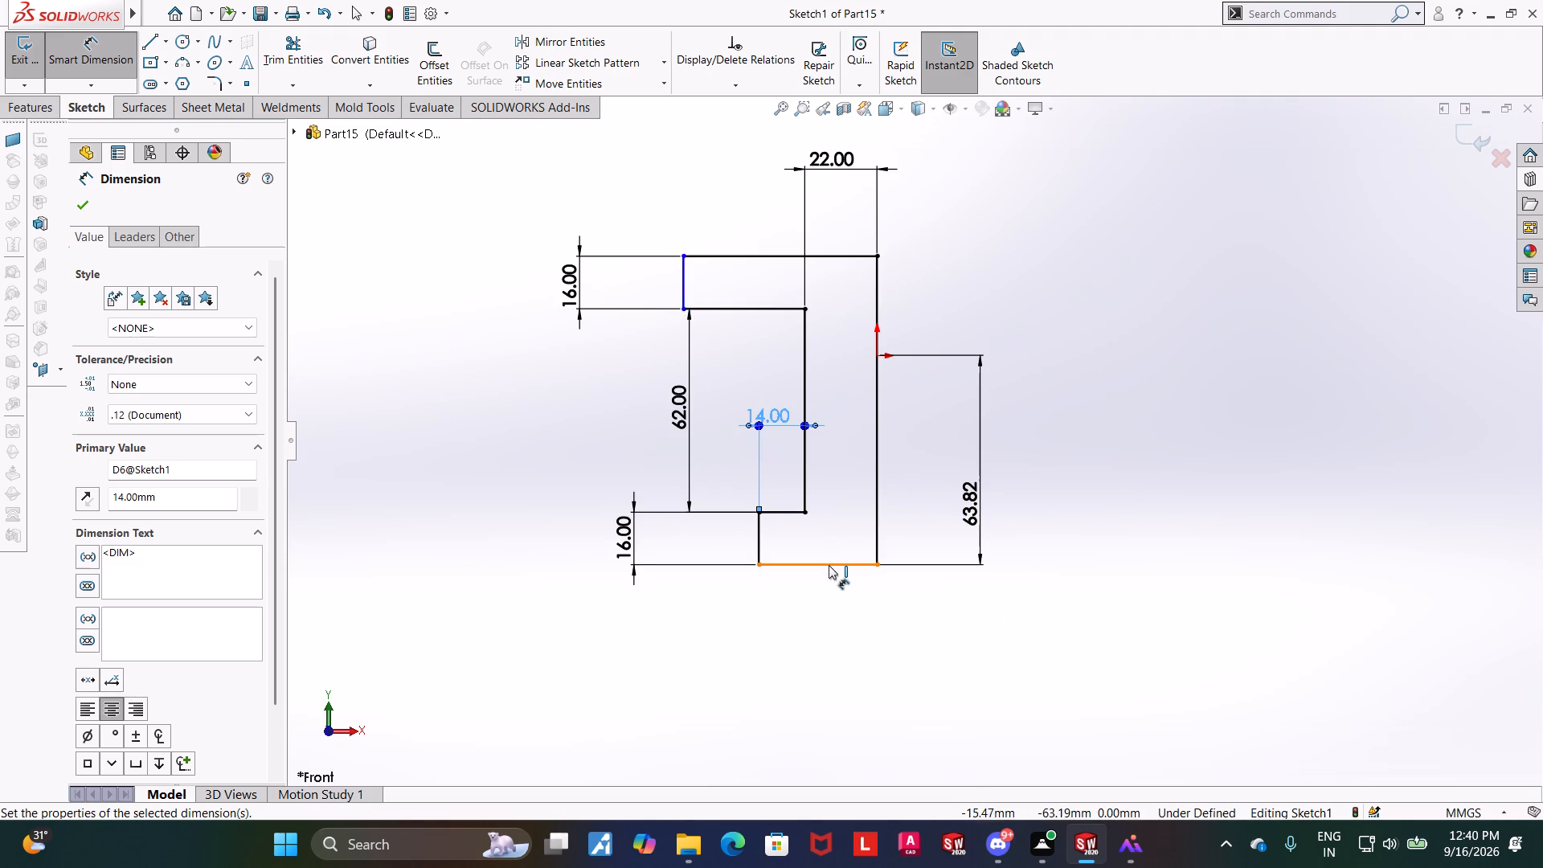
click(217, 84)
click(757, 549)
click(782, 565)
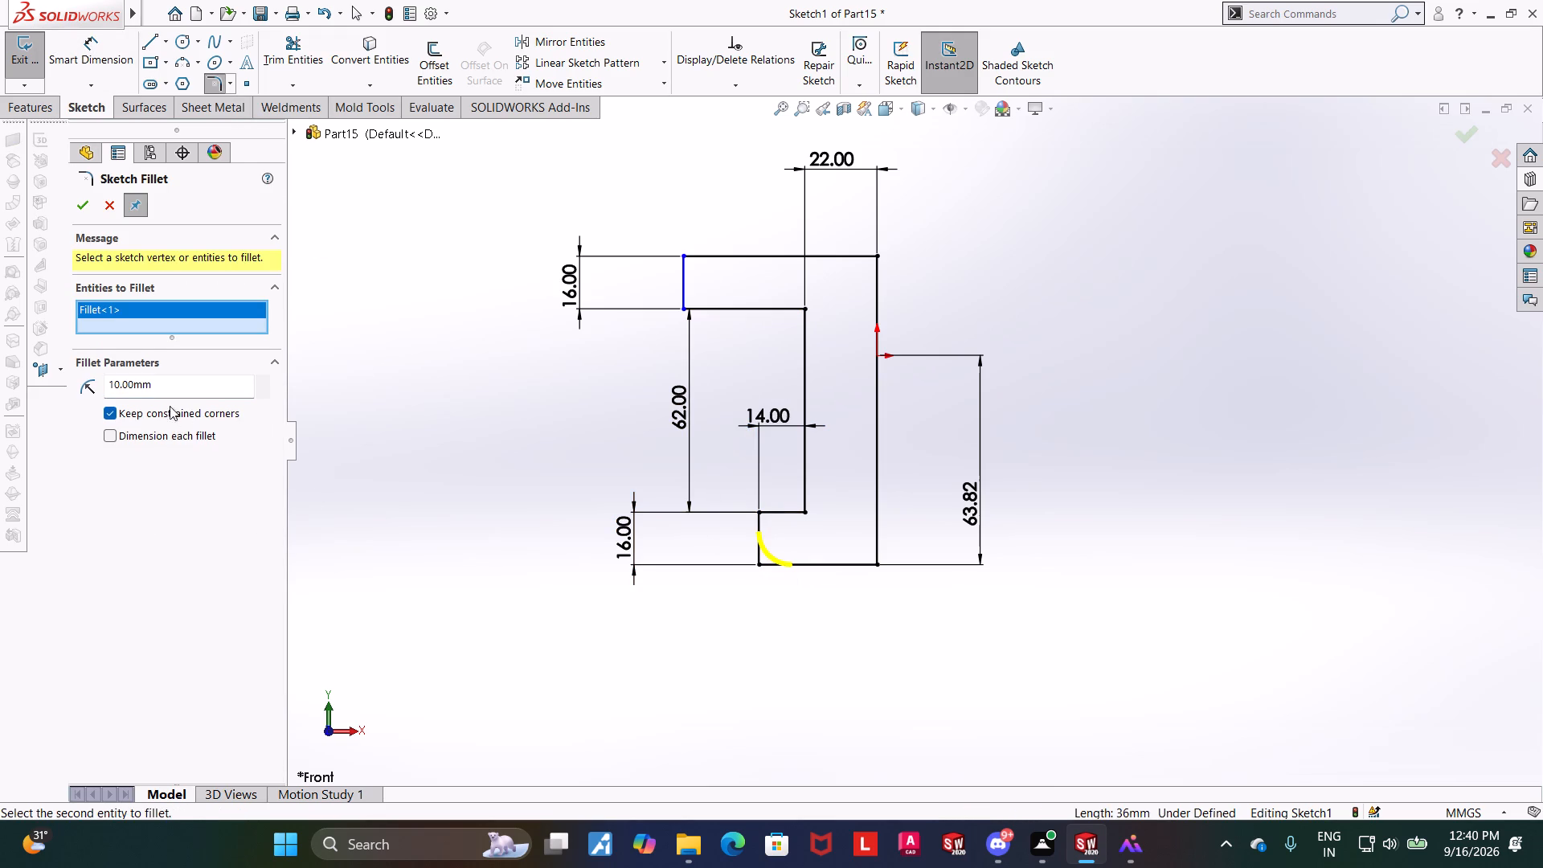
click(81, 214)
click(619, 655)
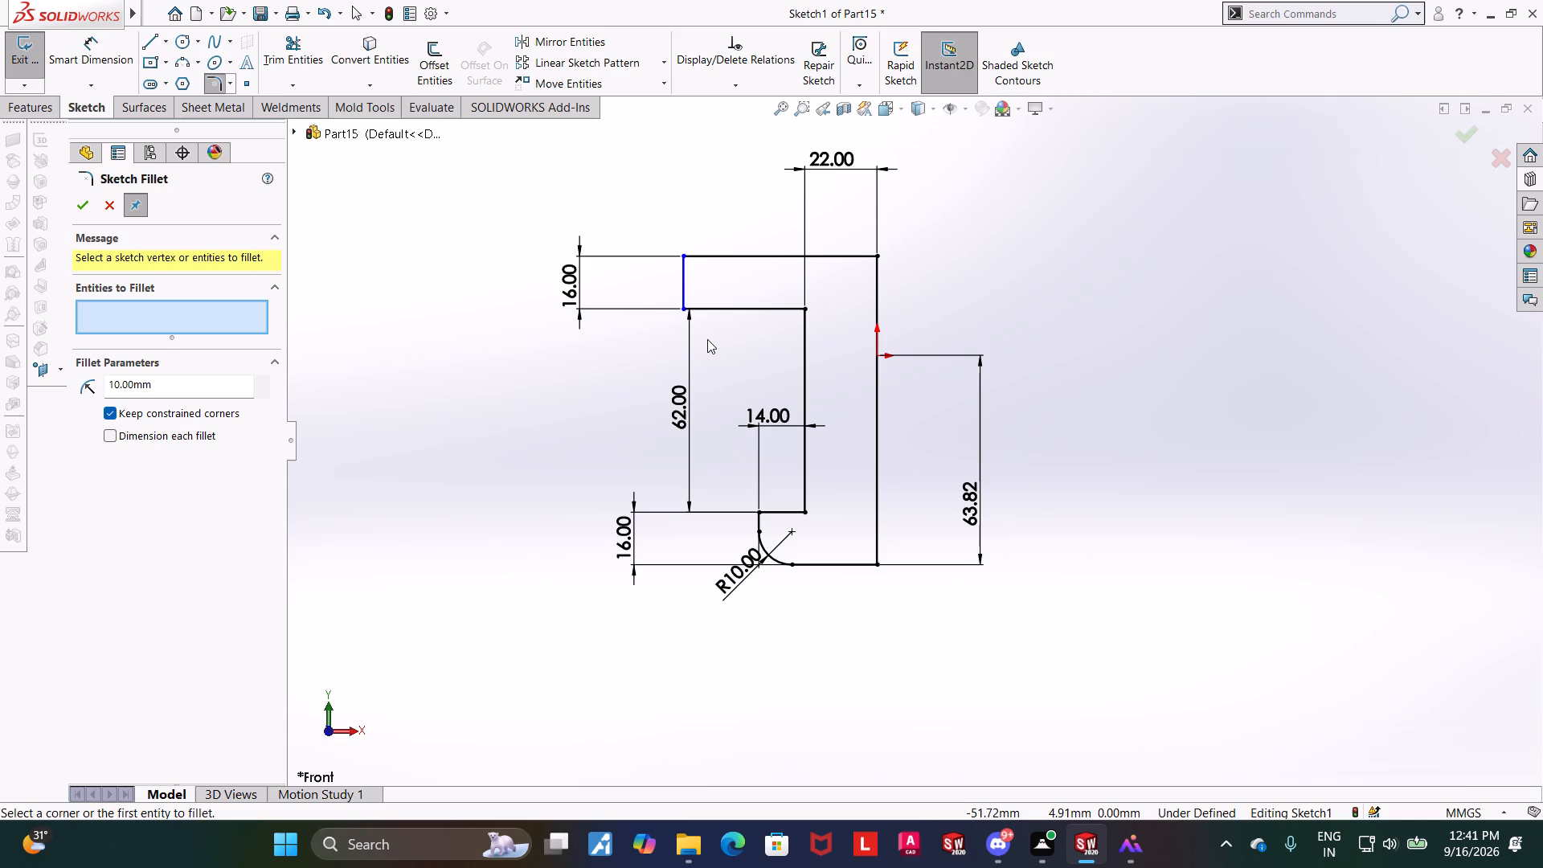
Add a 10 mm sketch fillet to the upper arm's outer top corner.
middle_drag(714, 358, 734, 373)
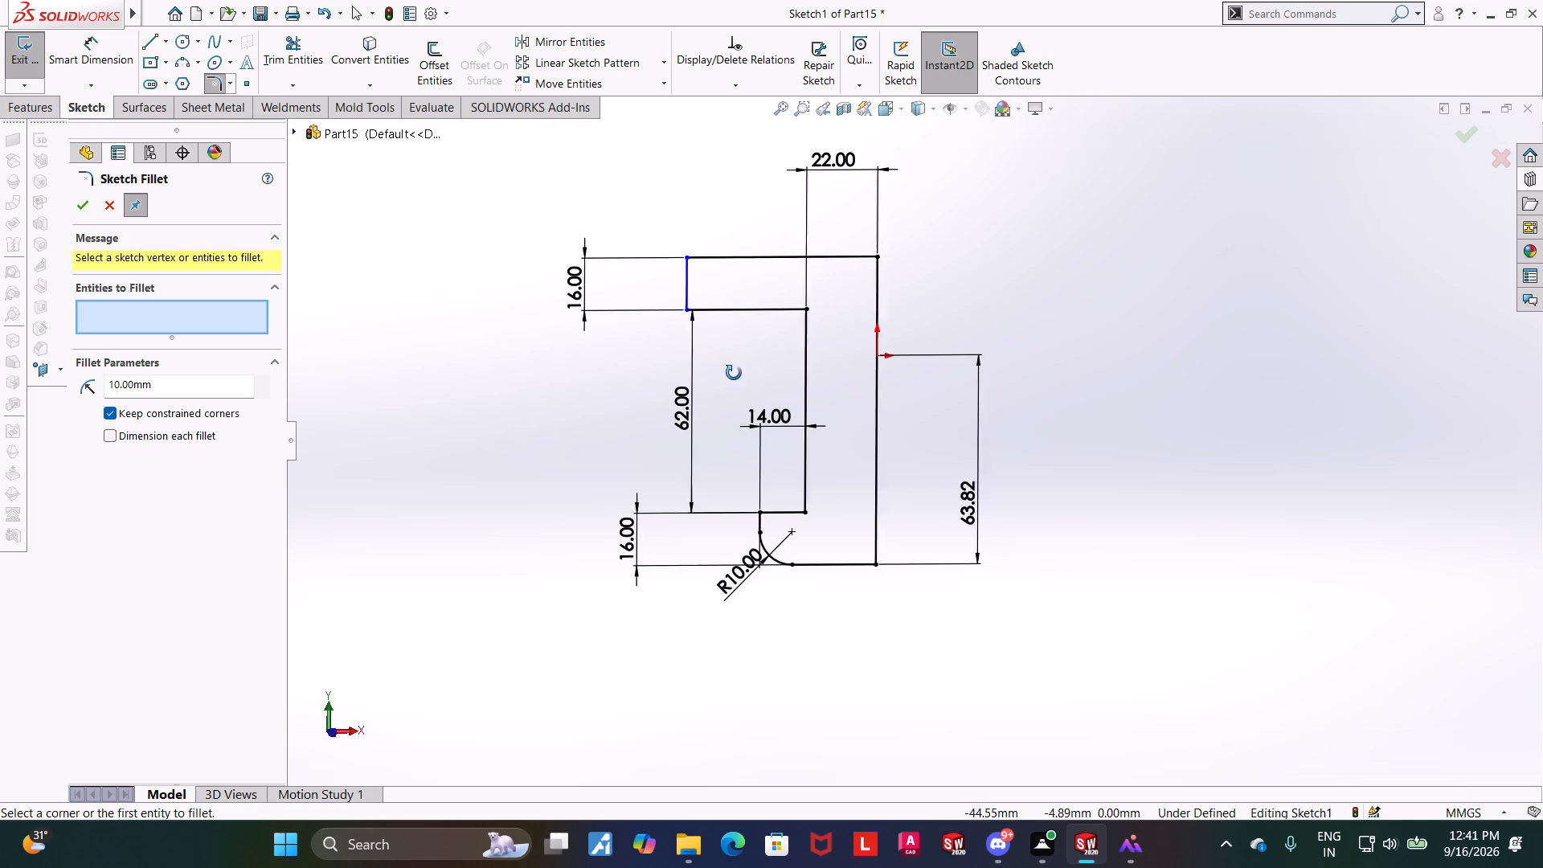
middle_drag(734, 373, 743, 377)
scroll(694, 251, down, 3)
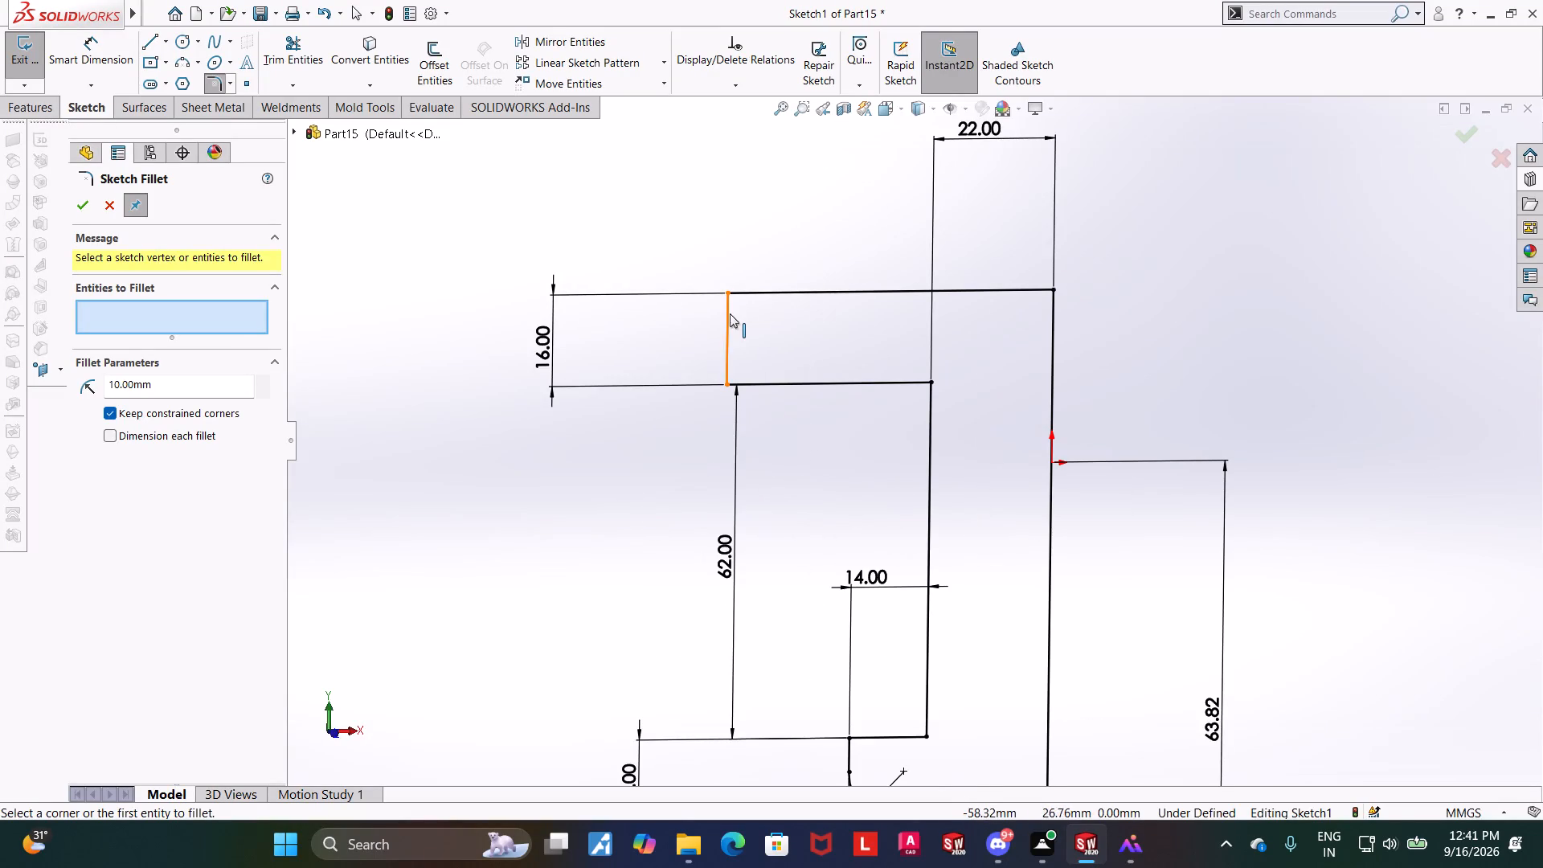
click(730, 313)
click(752, 297)
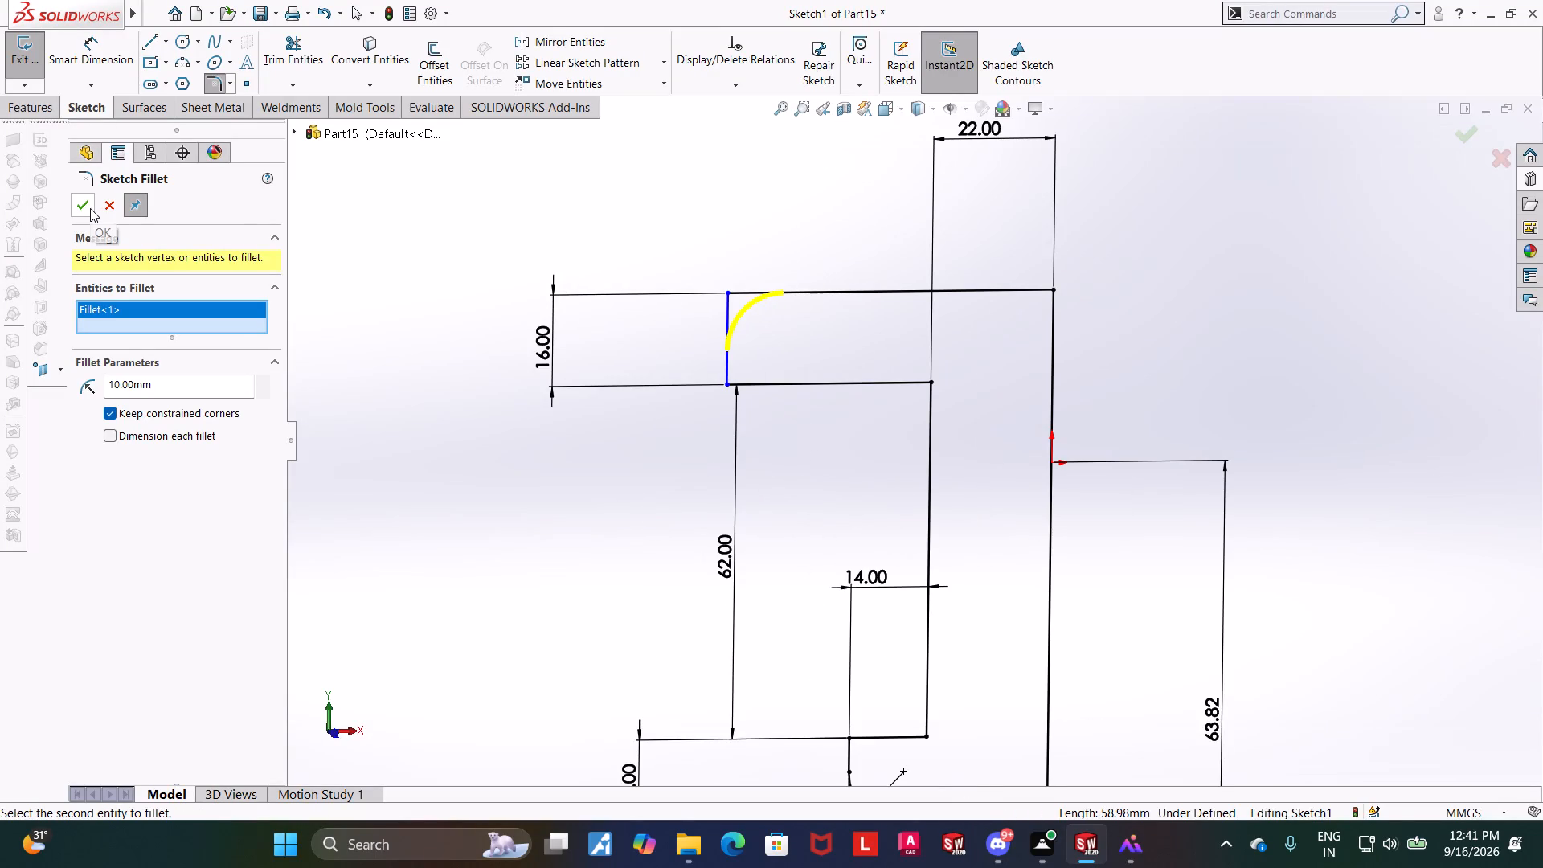
click(90, 208)
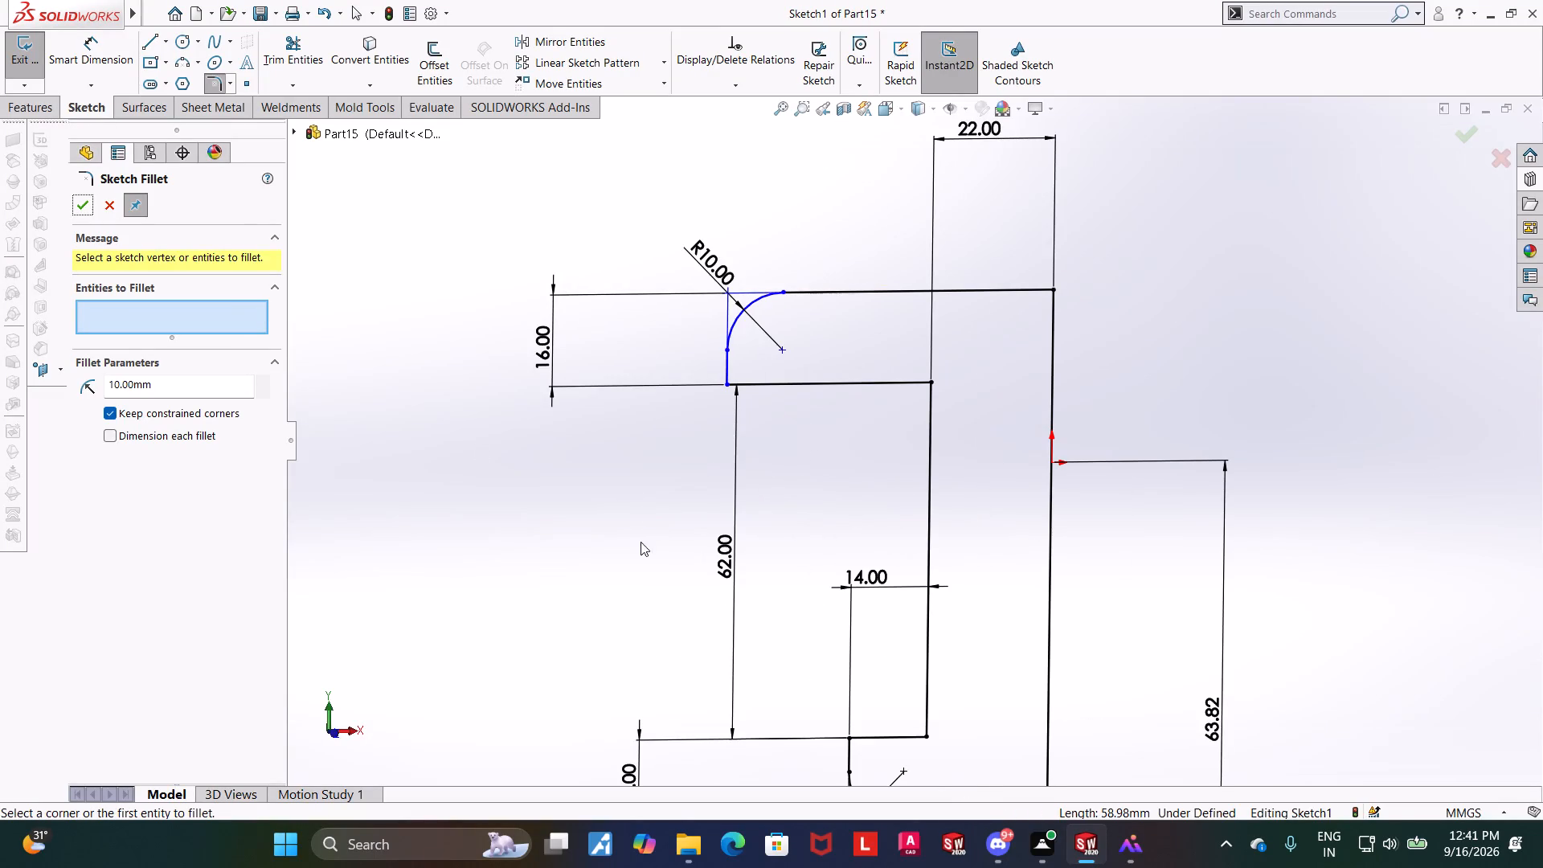
scroll(804, 622, up, 6)
scroll(972, 522, down, 6)
scroll(678, 242, up, 4)
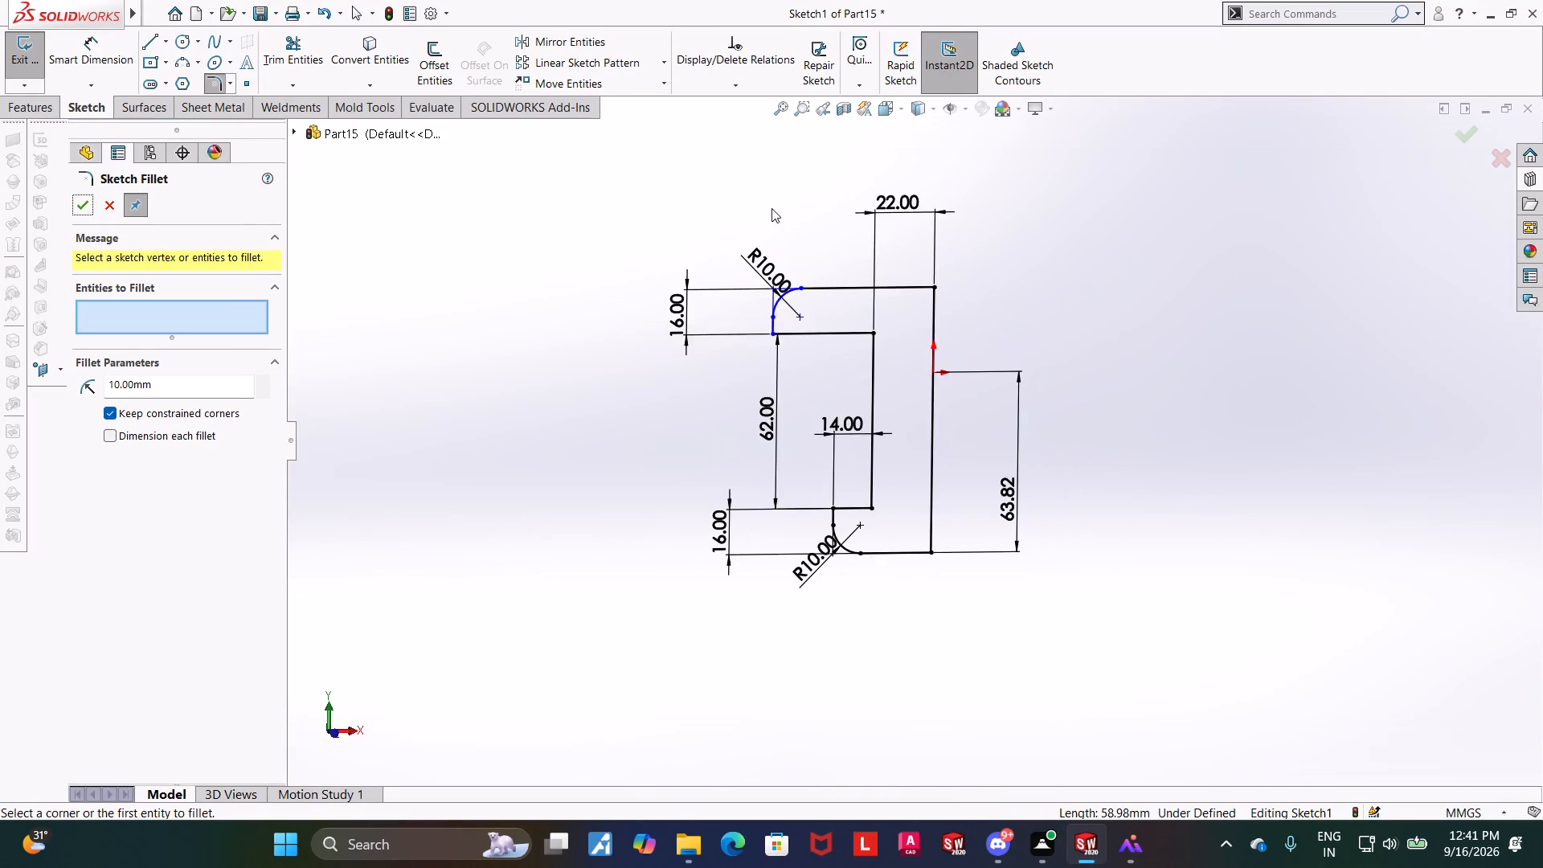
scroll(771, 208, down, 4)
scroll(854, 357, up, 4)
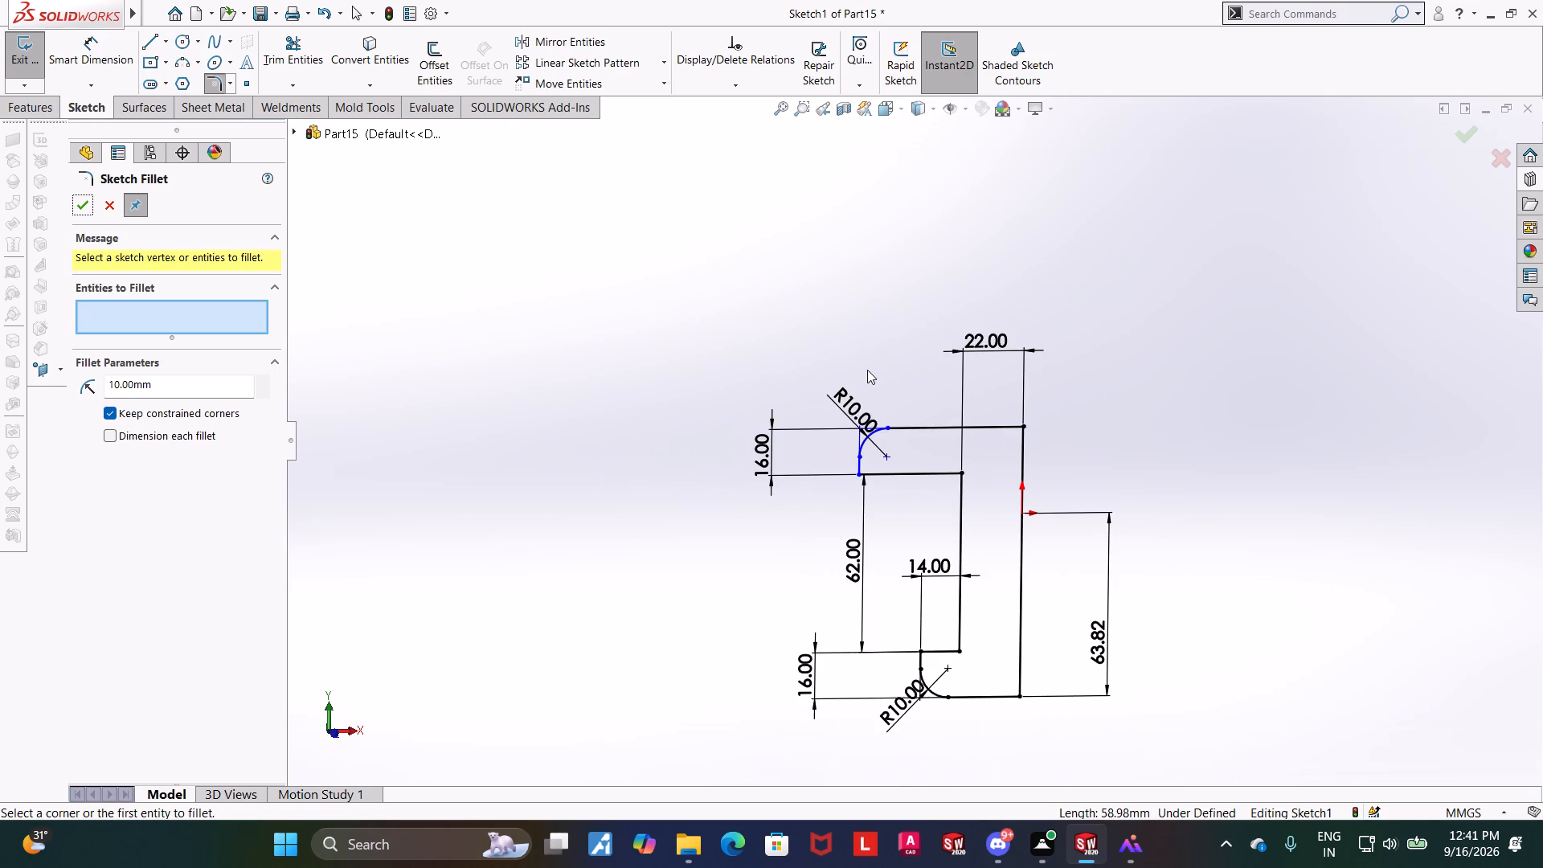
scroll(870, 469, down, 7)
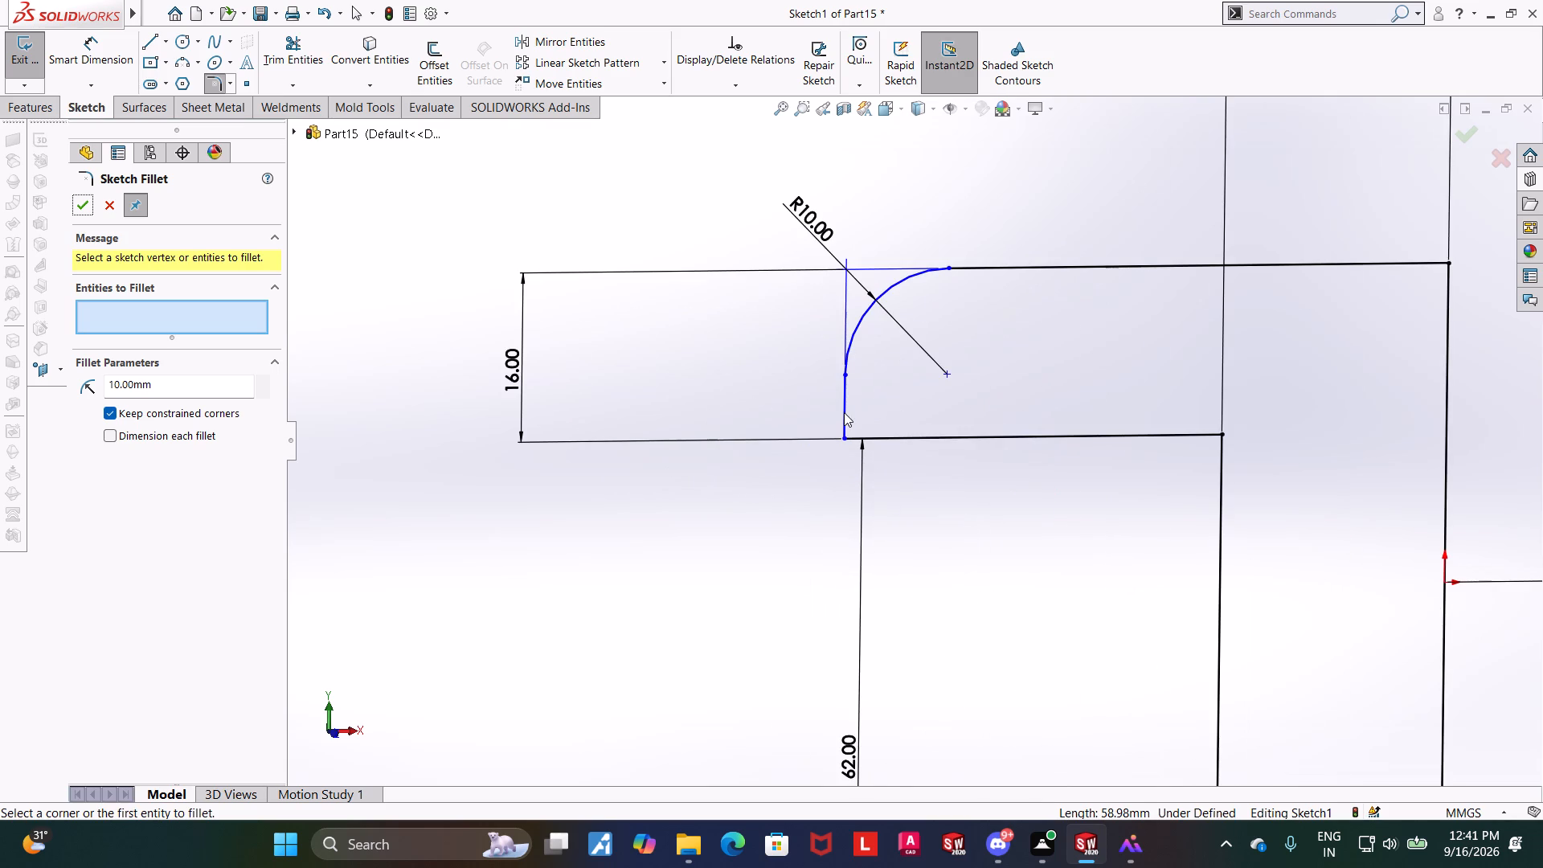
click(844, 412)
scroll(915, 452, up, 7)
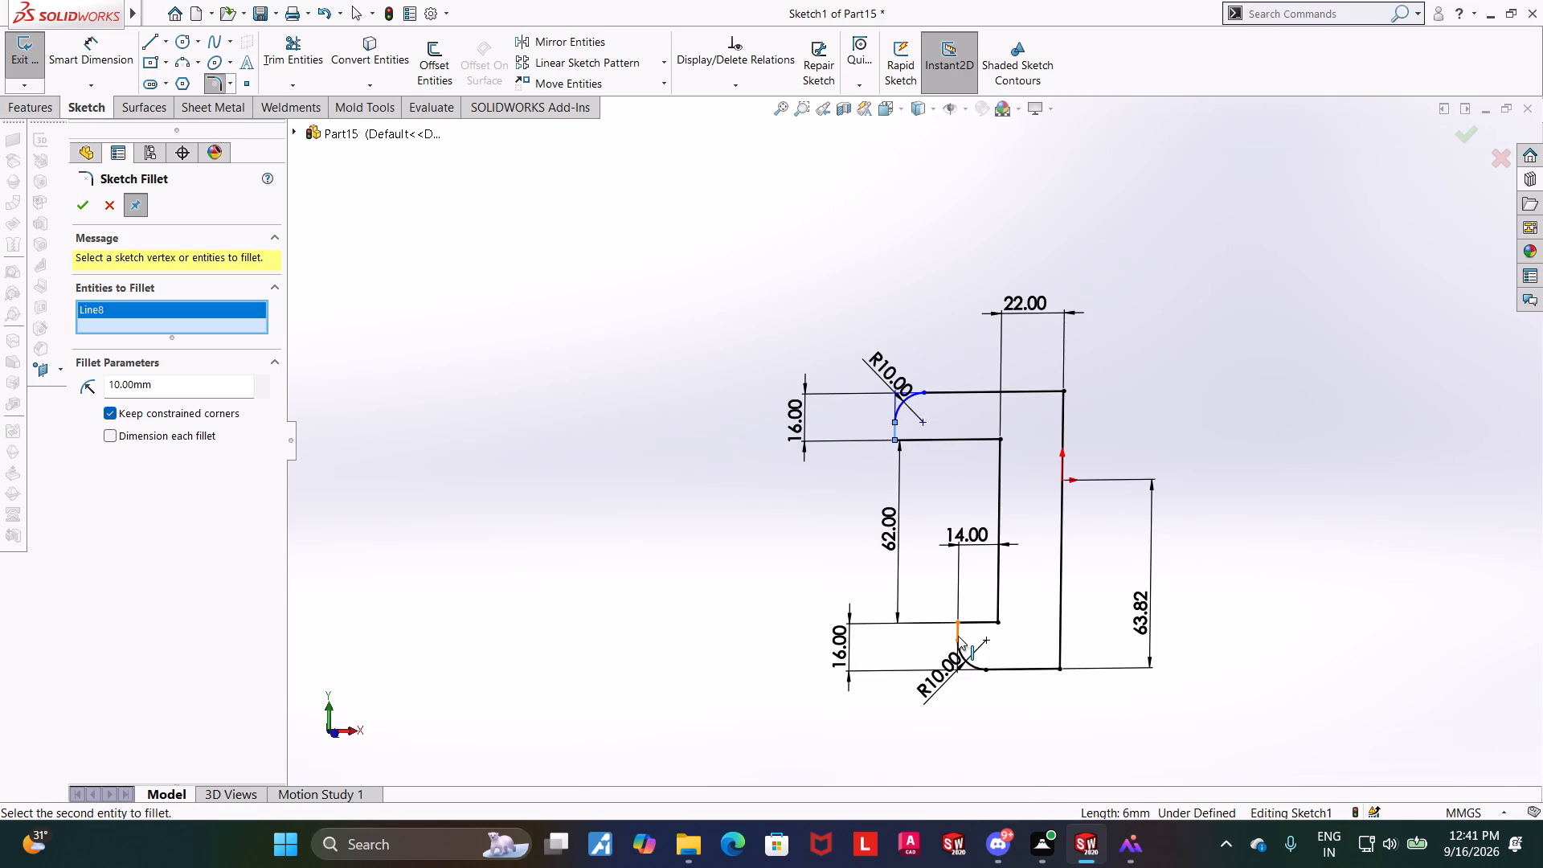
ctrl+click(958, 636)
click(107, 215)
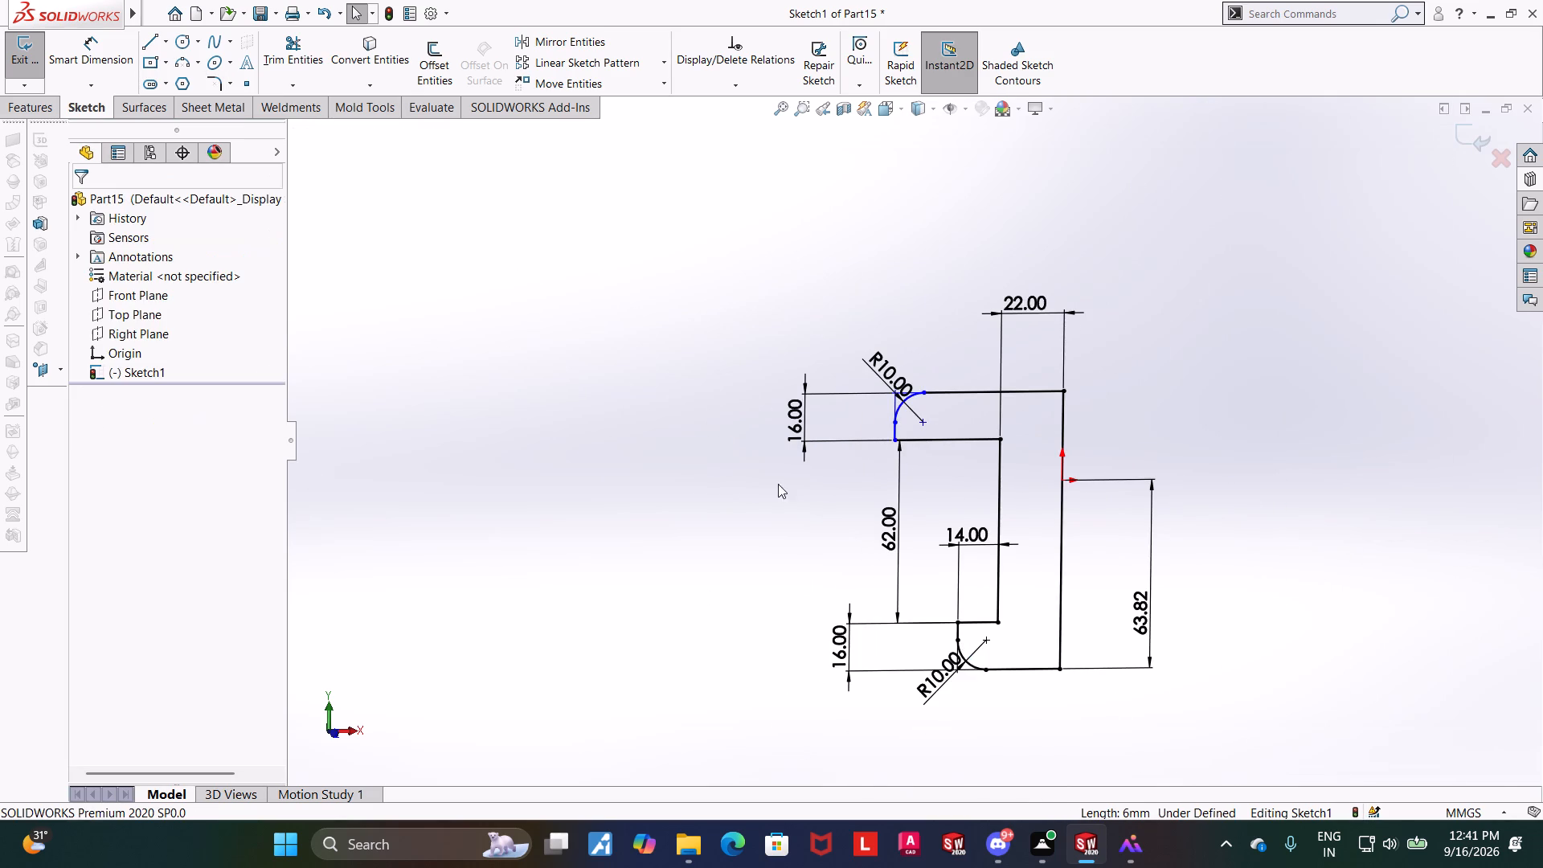
Make the short vertical end lines of the upper and lower arms collinear.
scroll(911, 448, down, 2)
click(886, 420)
scroll(915, 477, up, 3)
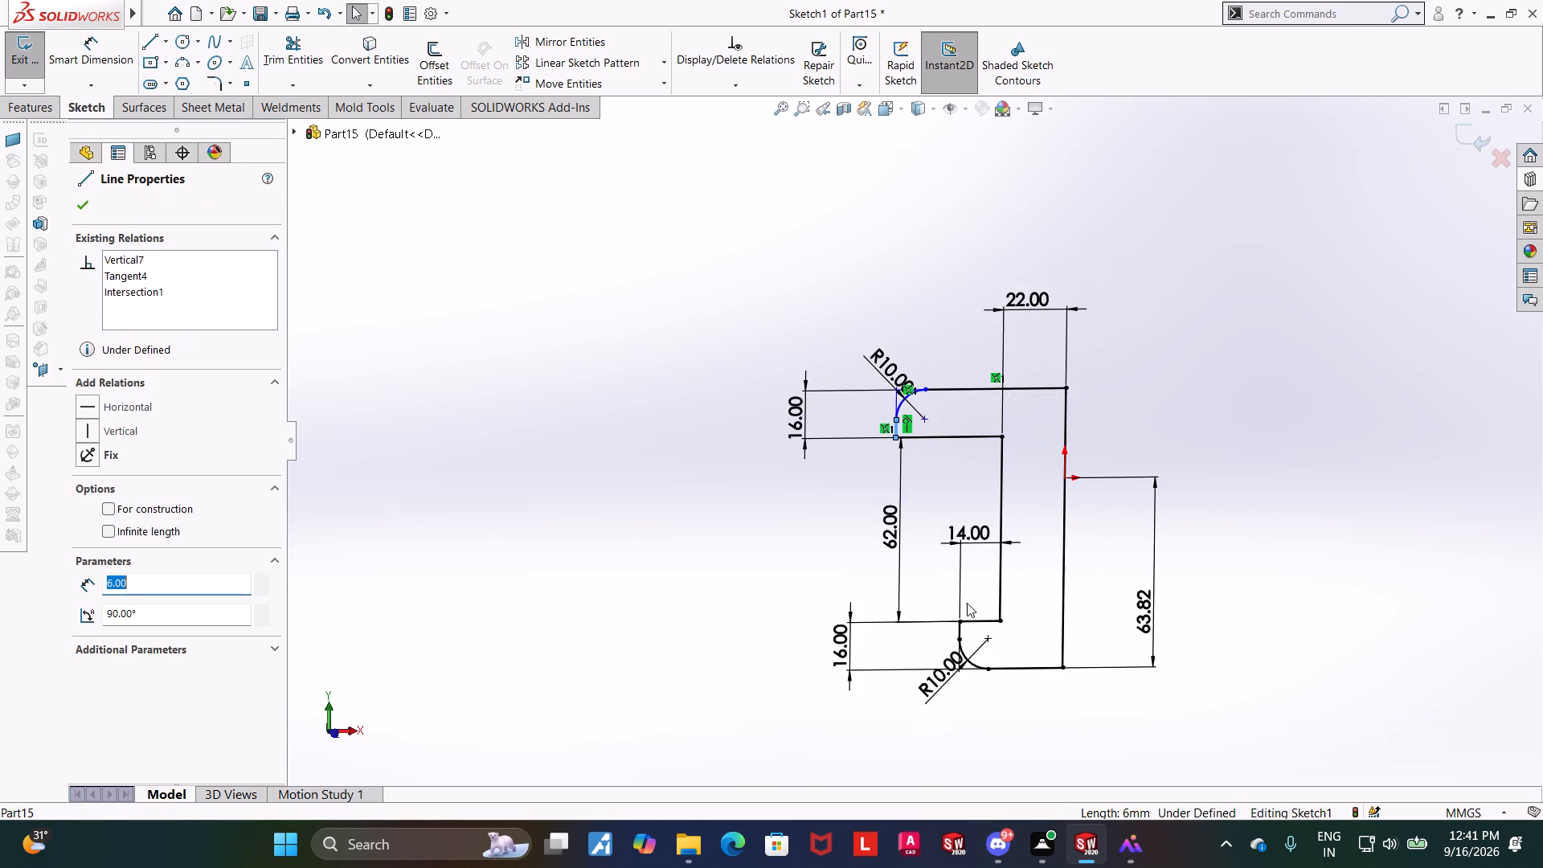
ctrl+scroll(954, 596, down, 5)
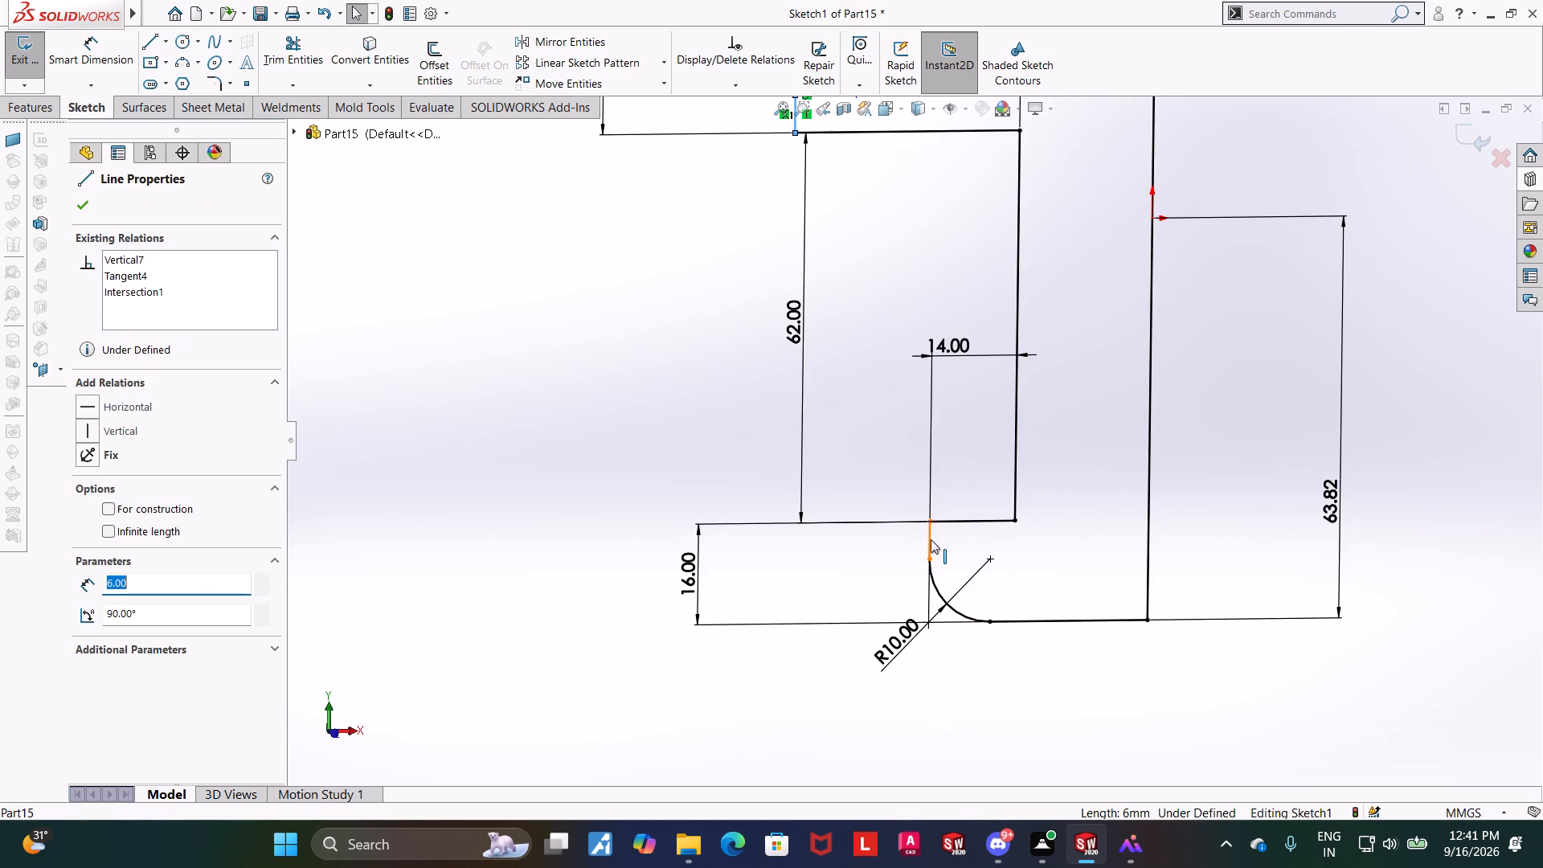
ctrl+click(931, 539)
click(96, 538)
scroll(774, 452, up, 4)
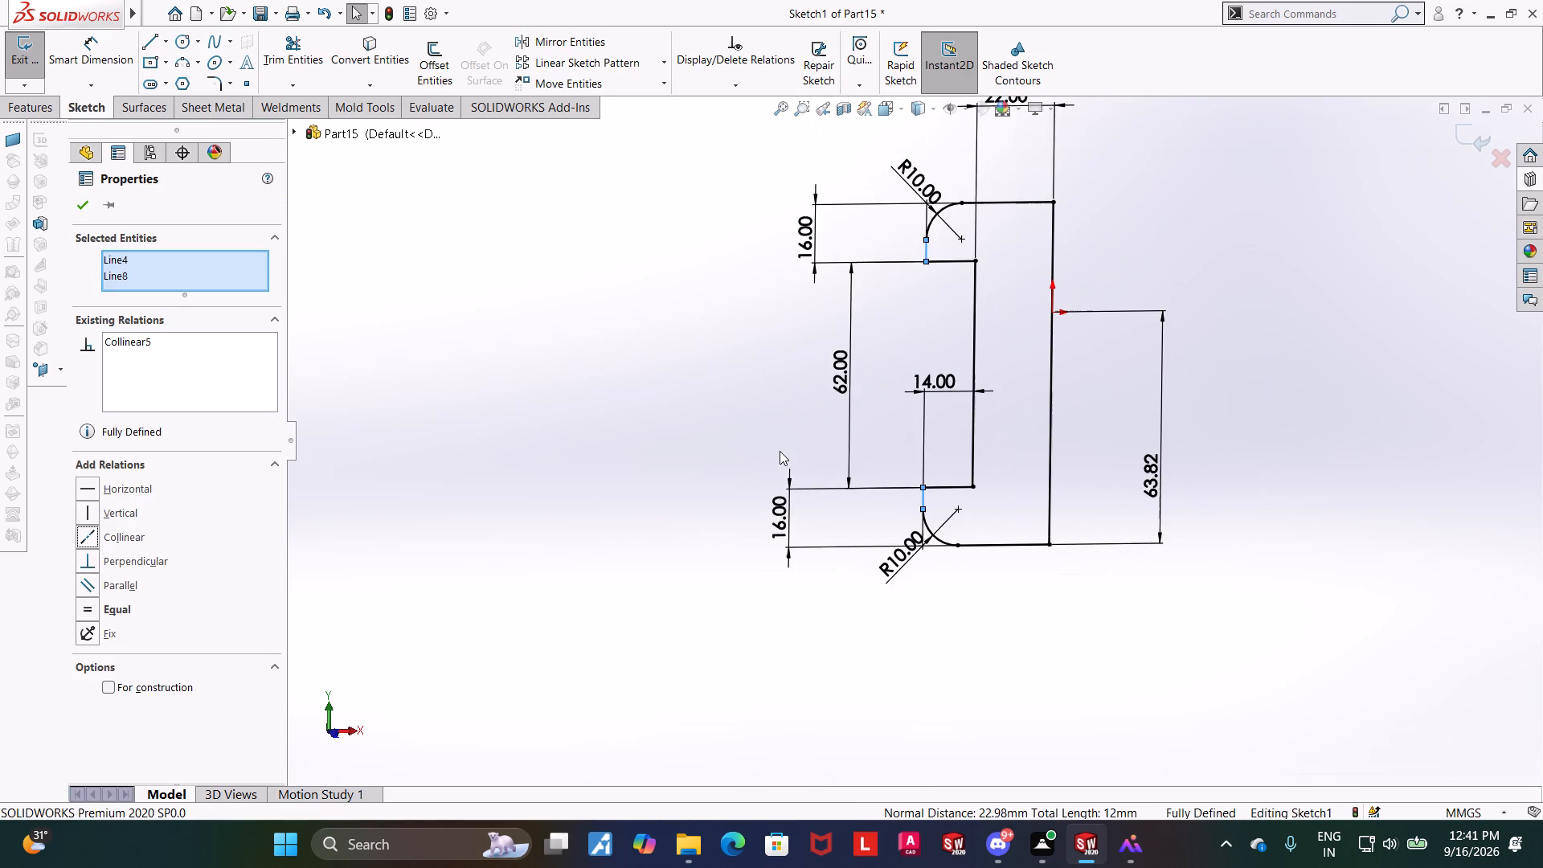
click(83, 211)
click(597, 404)
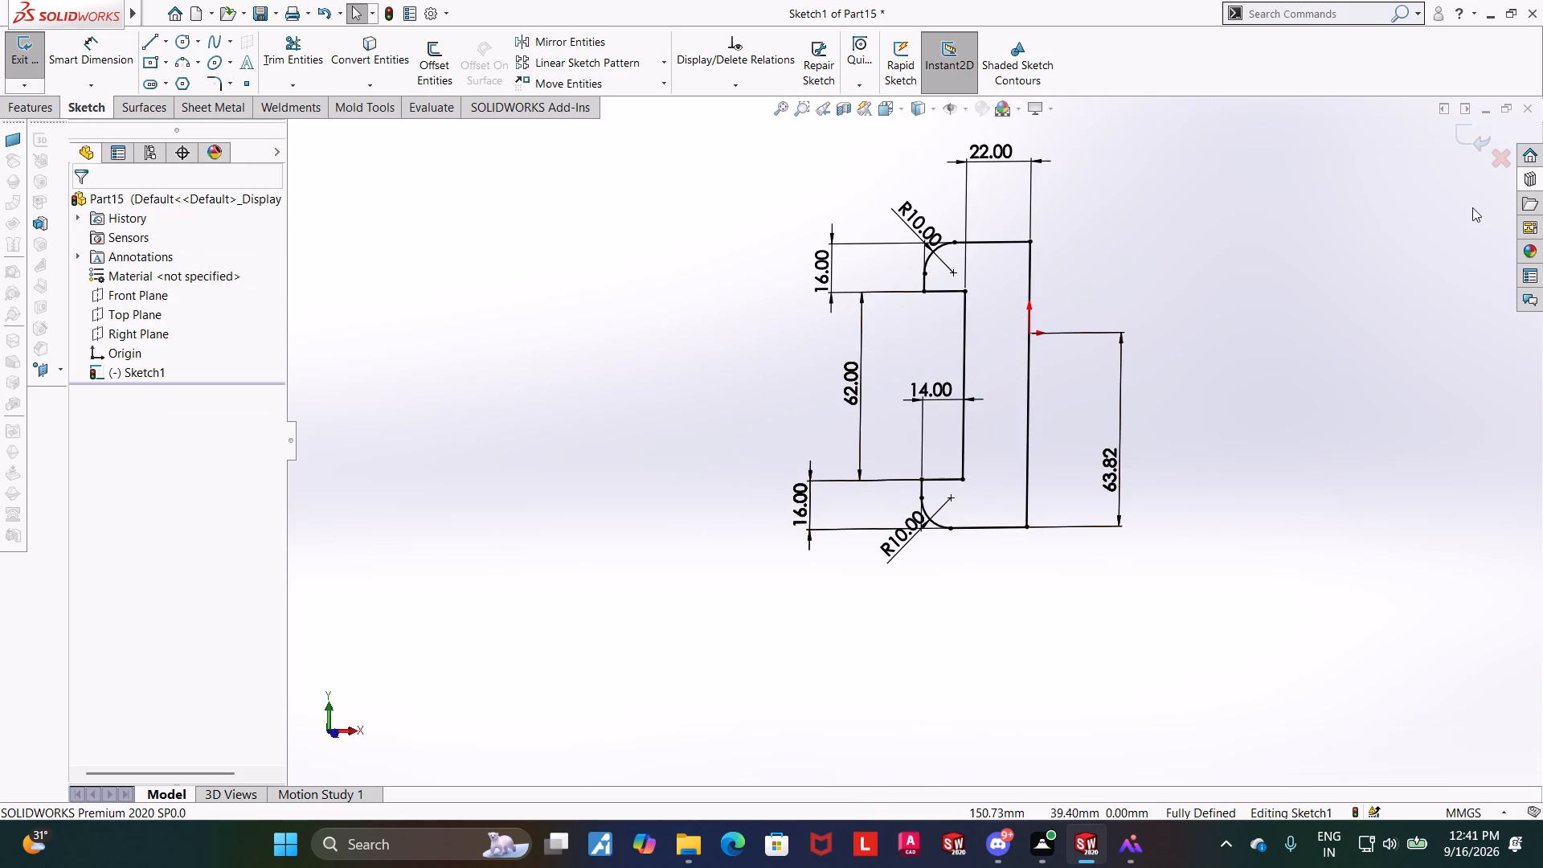
Finish the sketch and extrude the C-shaped gib profile 12 mm with a Mid Plane end condition.
click(1475, 138)
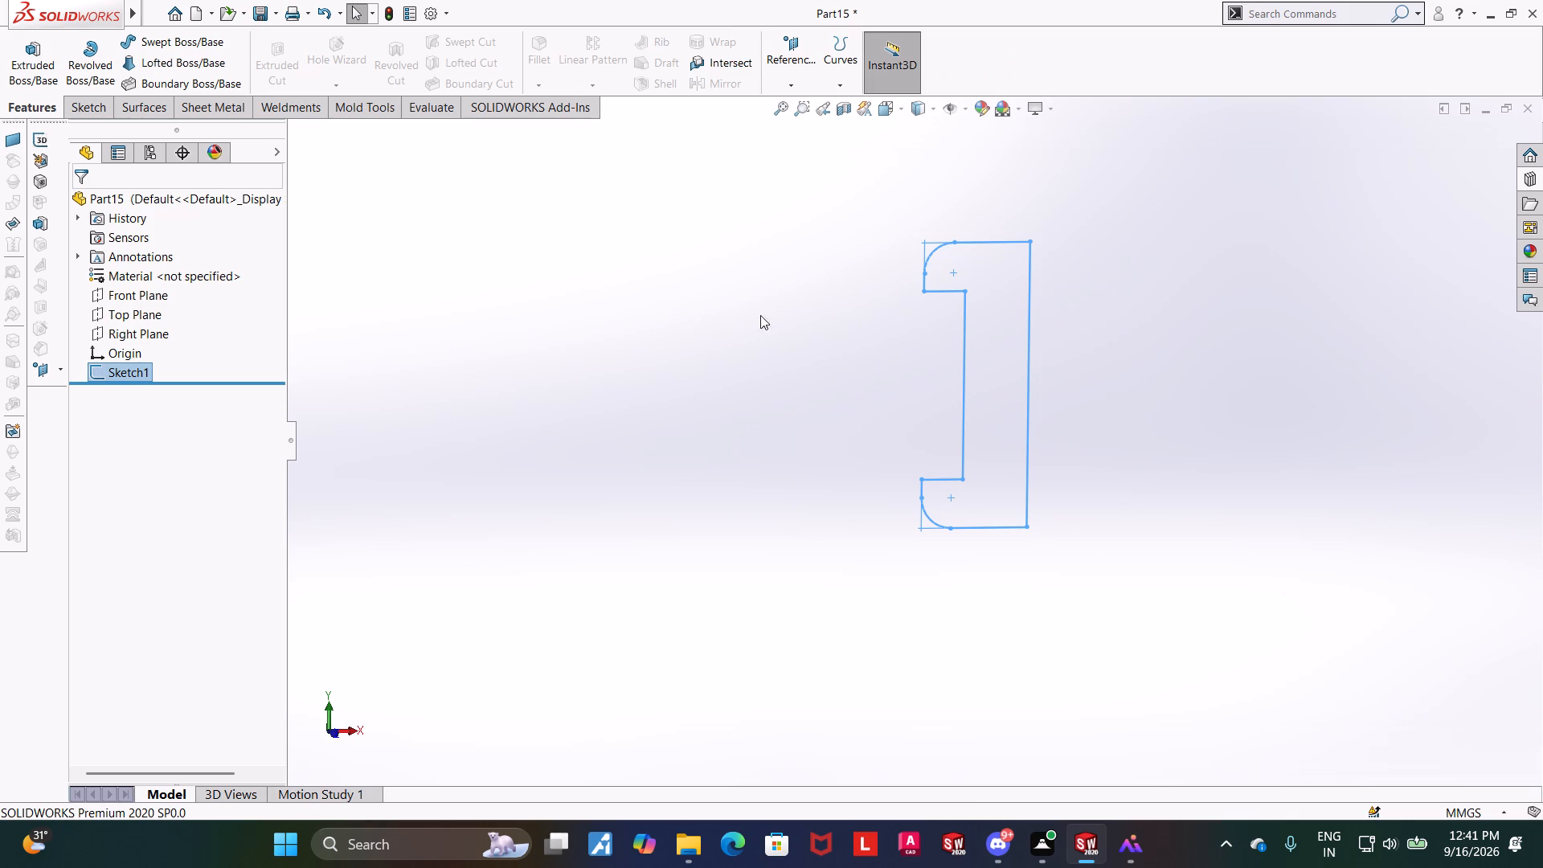
middle_drag(642, 334, 665, 338)
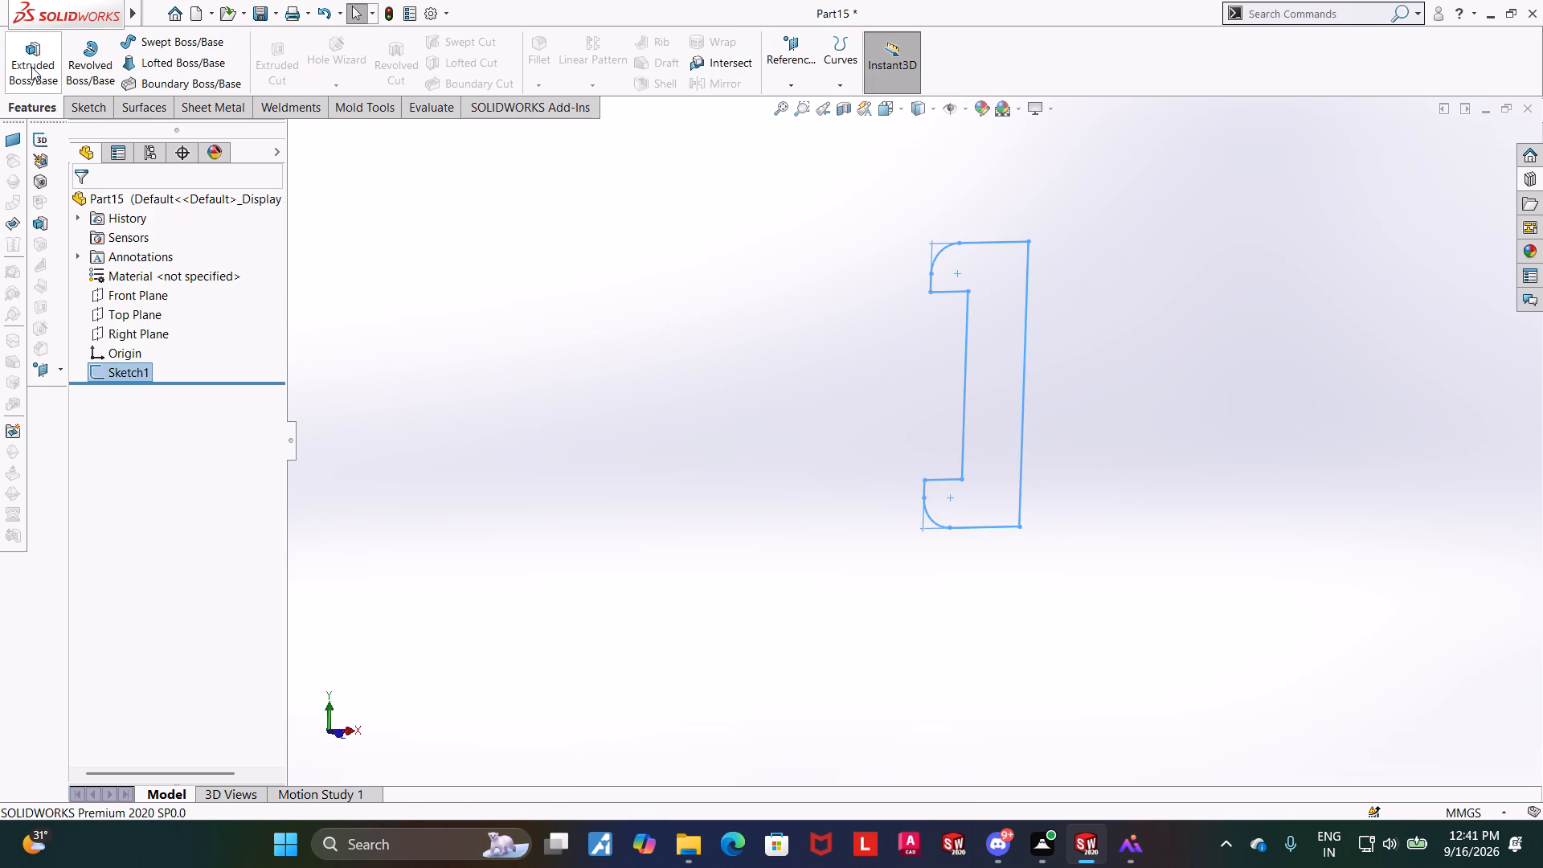
click(31, 67)
middle_drag(673, 431, 686, 431)
click(143, 309)
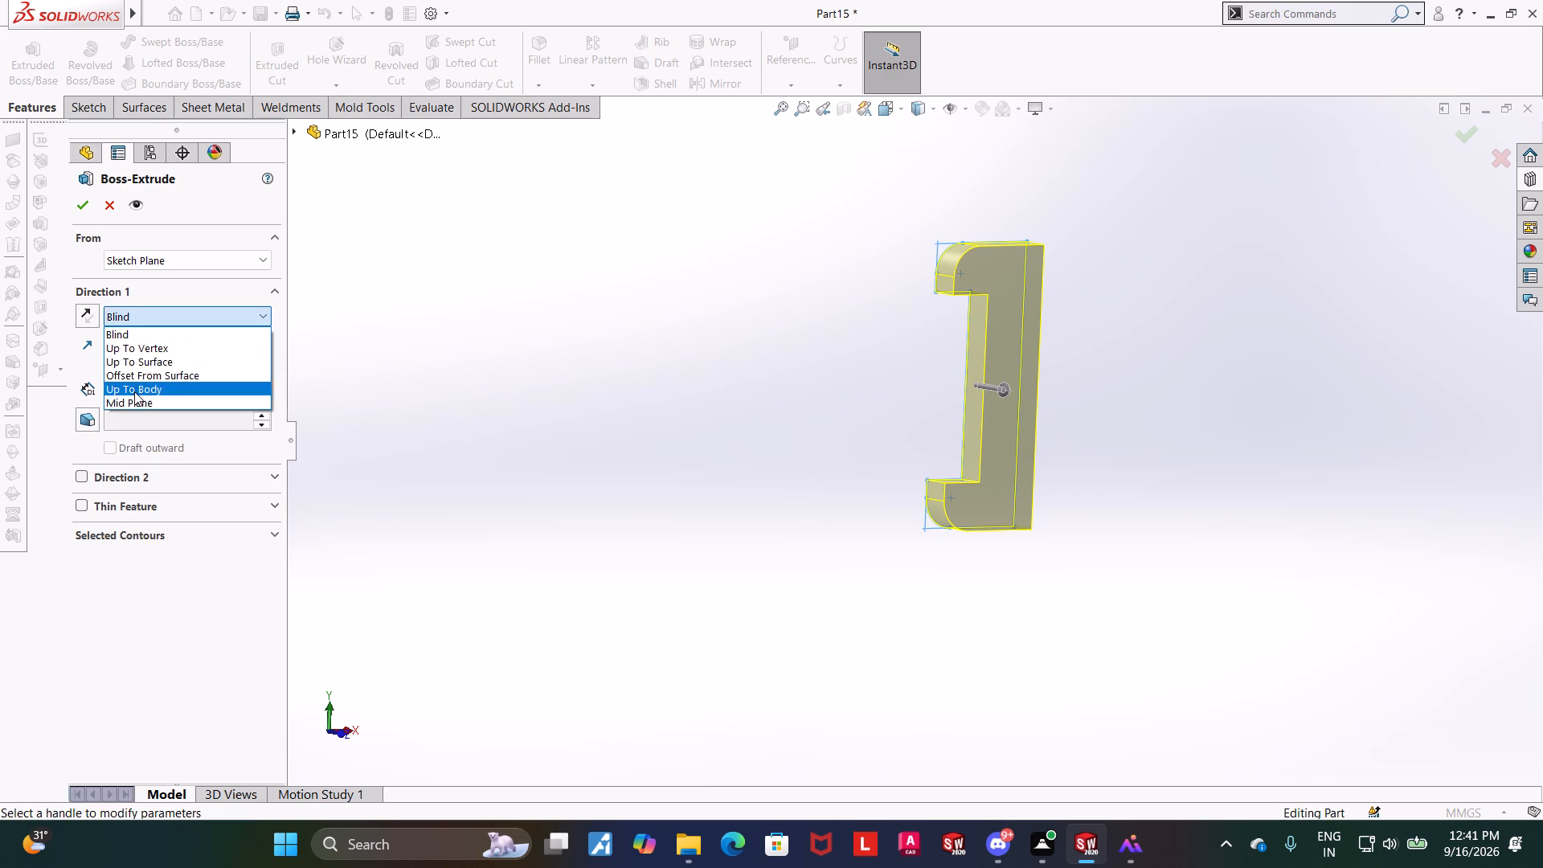
click(136, 401)
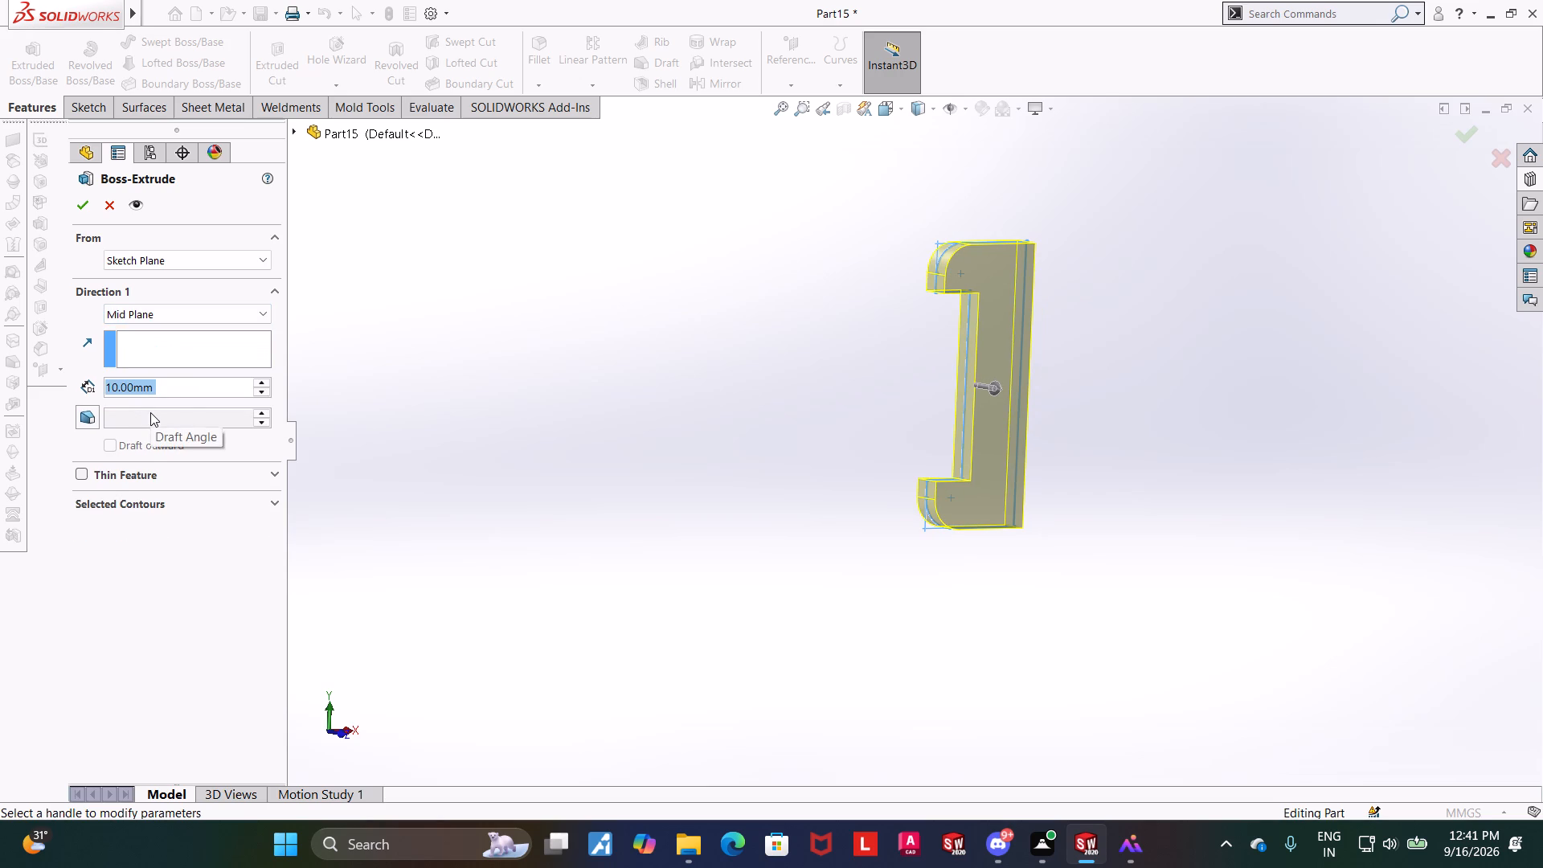
key(1)
key(2)
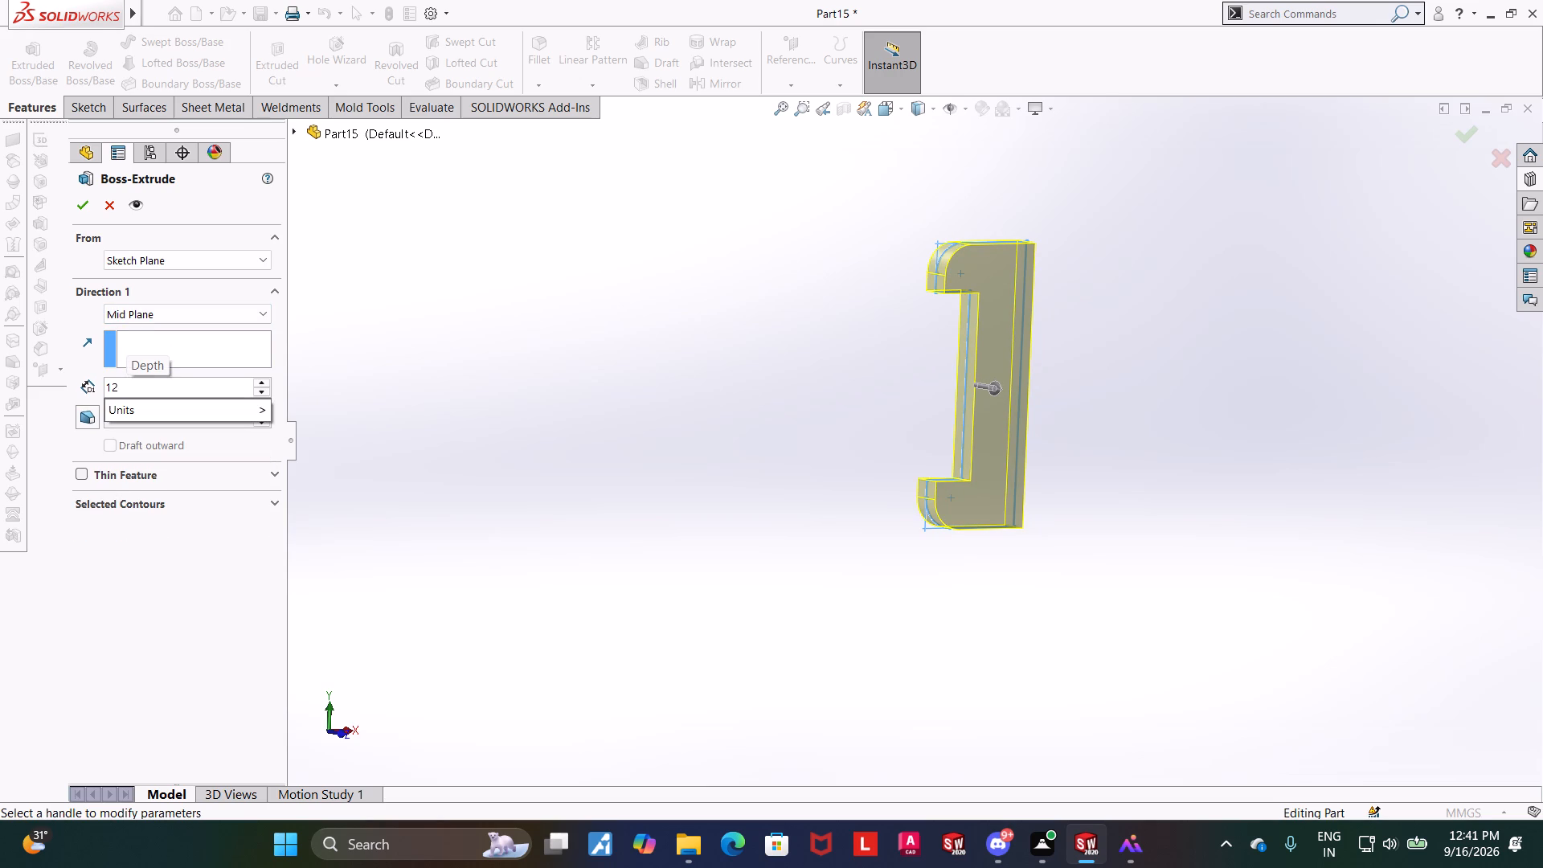
key(Return)
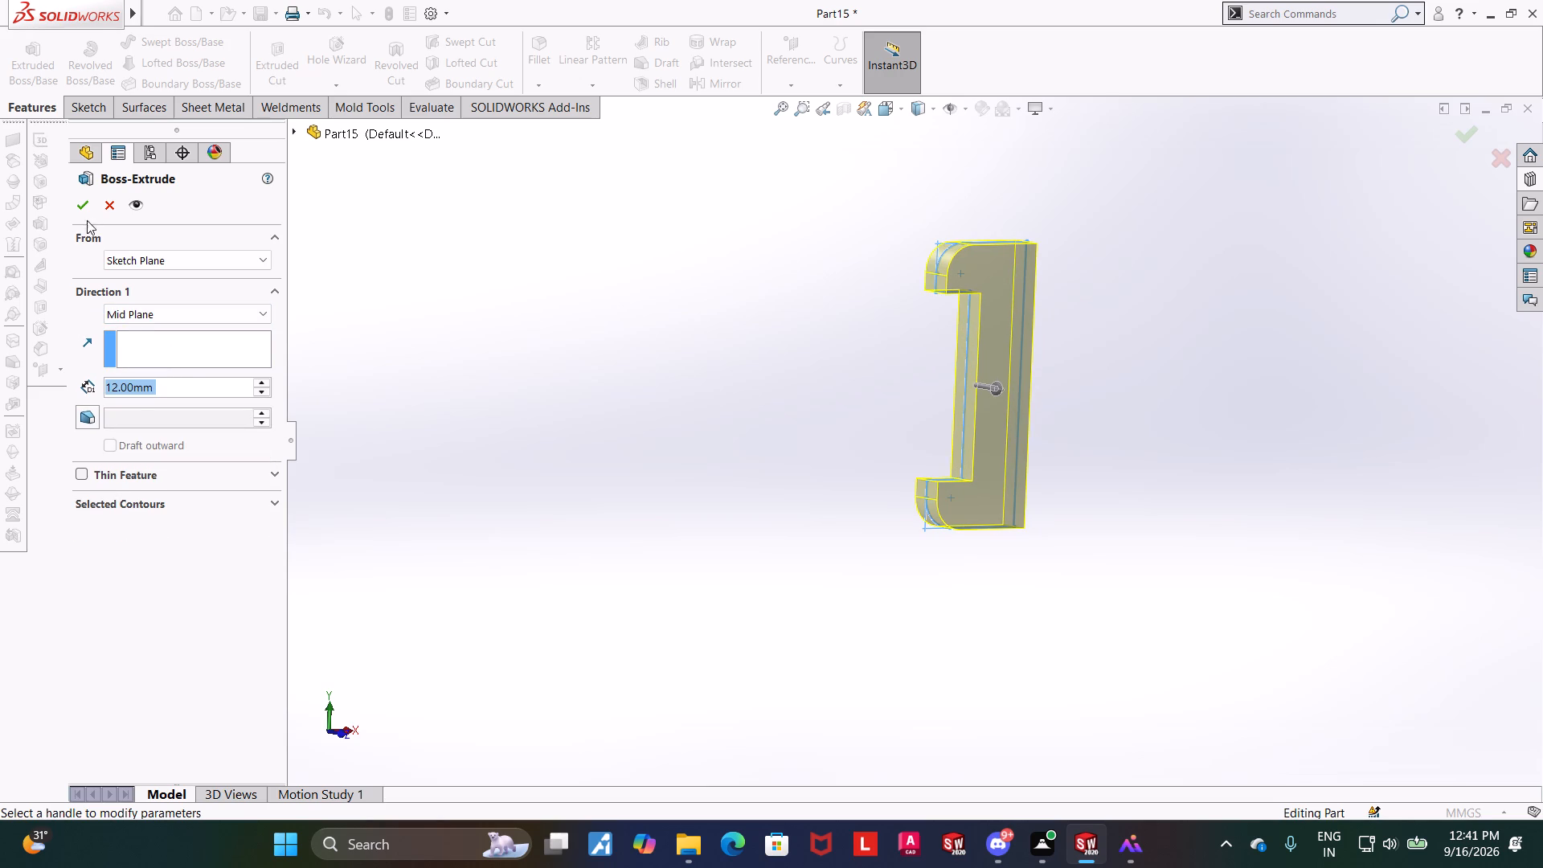
click(86, 212)
click(624, 420)
Inspect the extruded gib body from different angles and distances.
middle_drag(599, 414, 623, 421)
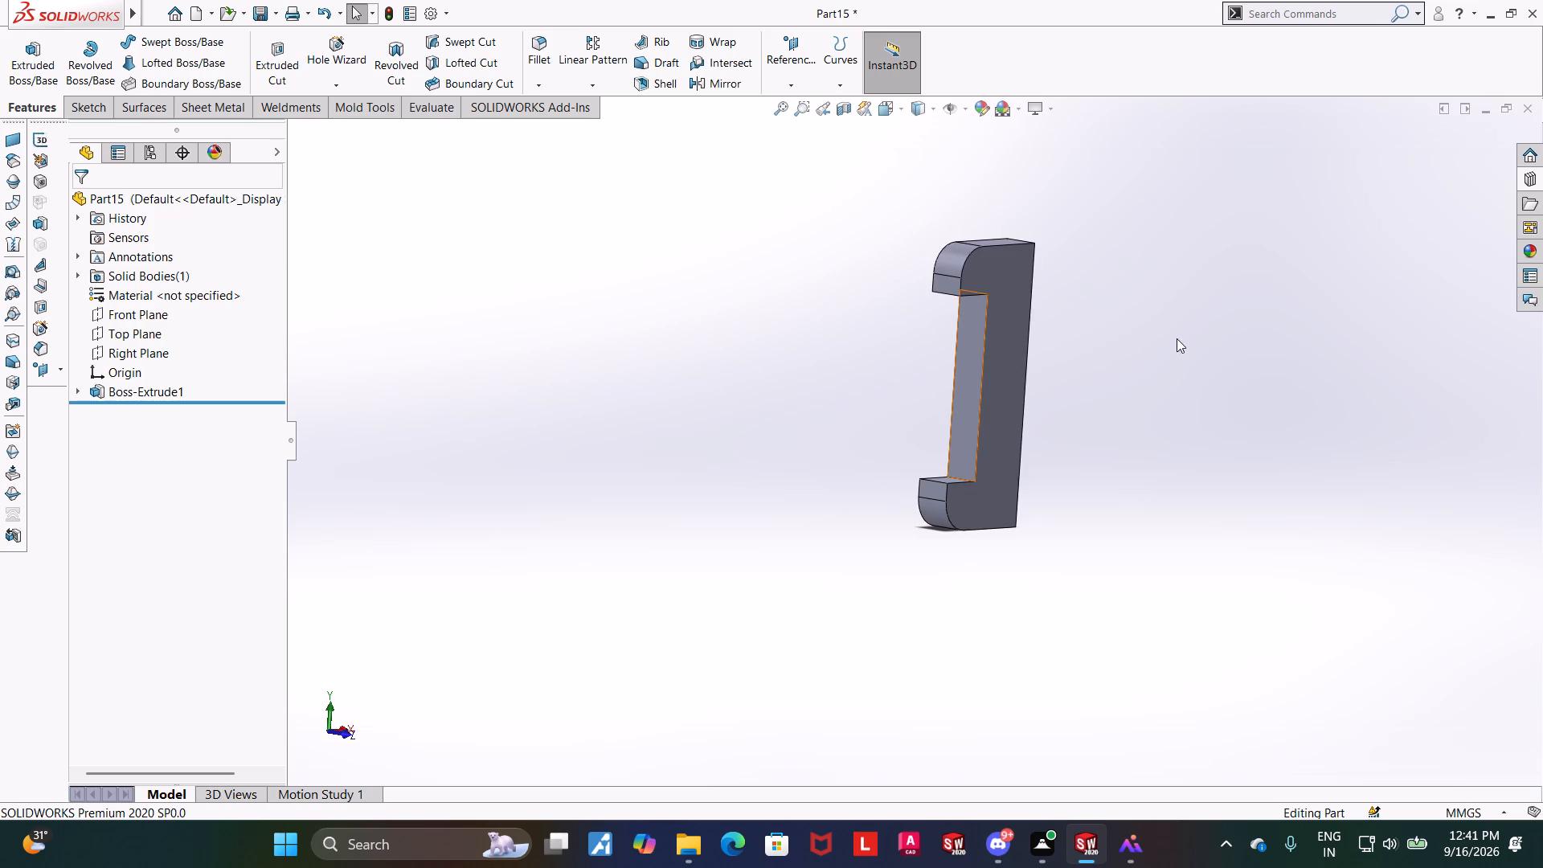
scroll(1176, 338, down, 3)
middle_drag(1119, 371, 1071, 355)
scroll(1052, 404, up, 4)
scroll(982, 588, down, 2)
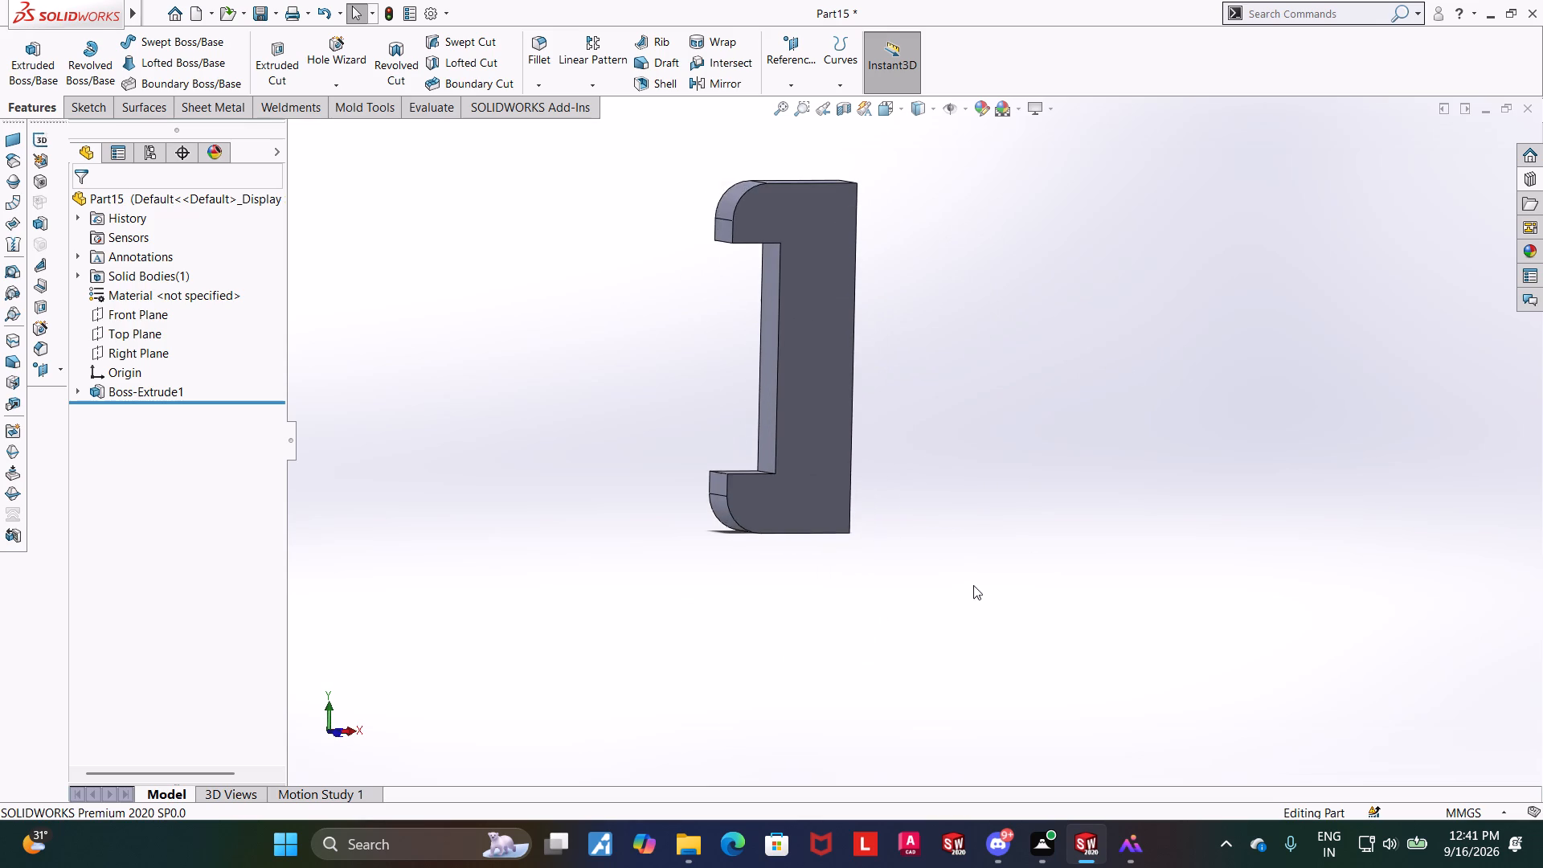
scroll(907, 541, up, 2)
scroll(837, 387, down, 2)
scroll(869, 235, down, 1)
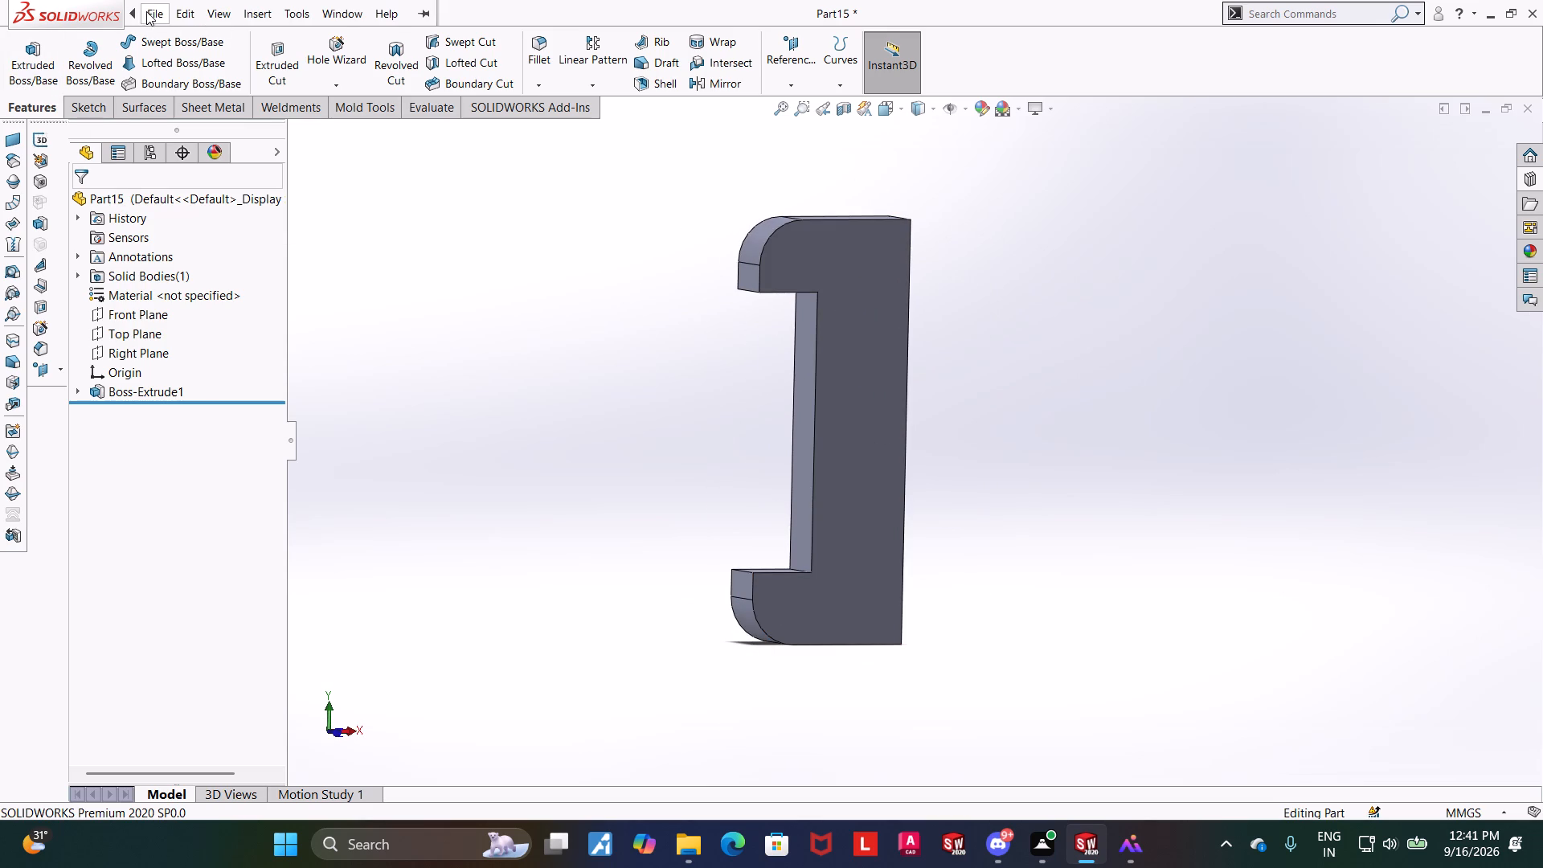
Save the part as gib in the Downloads folder.
click(188, 213)
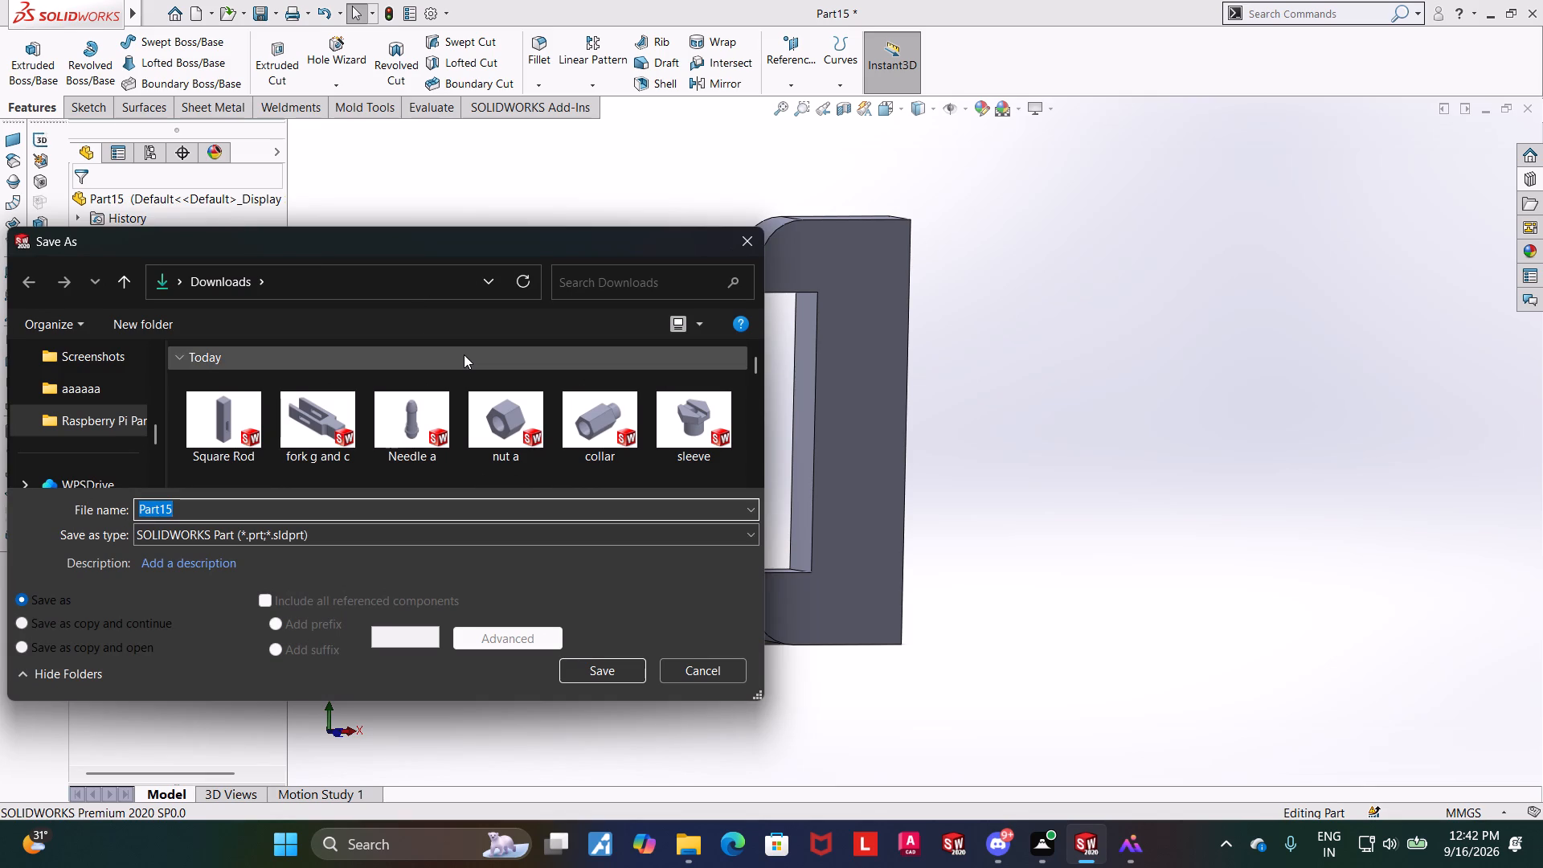
text(gib)
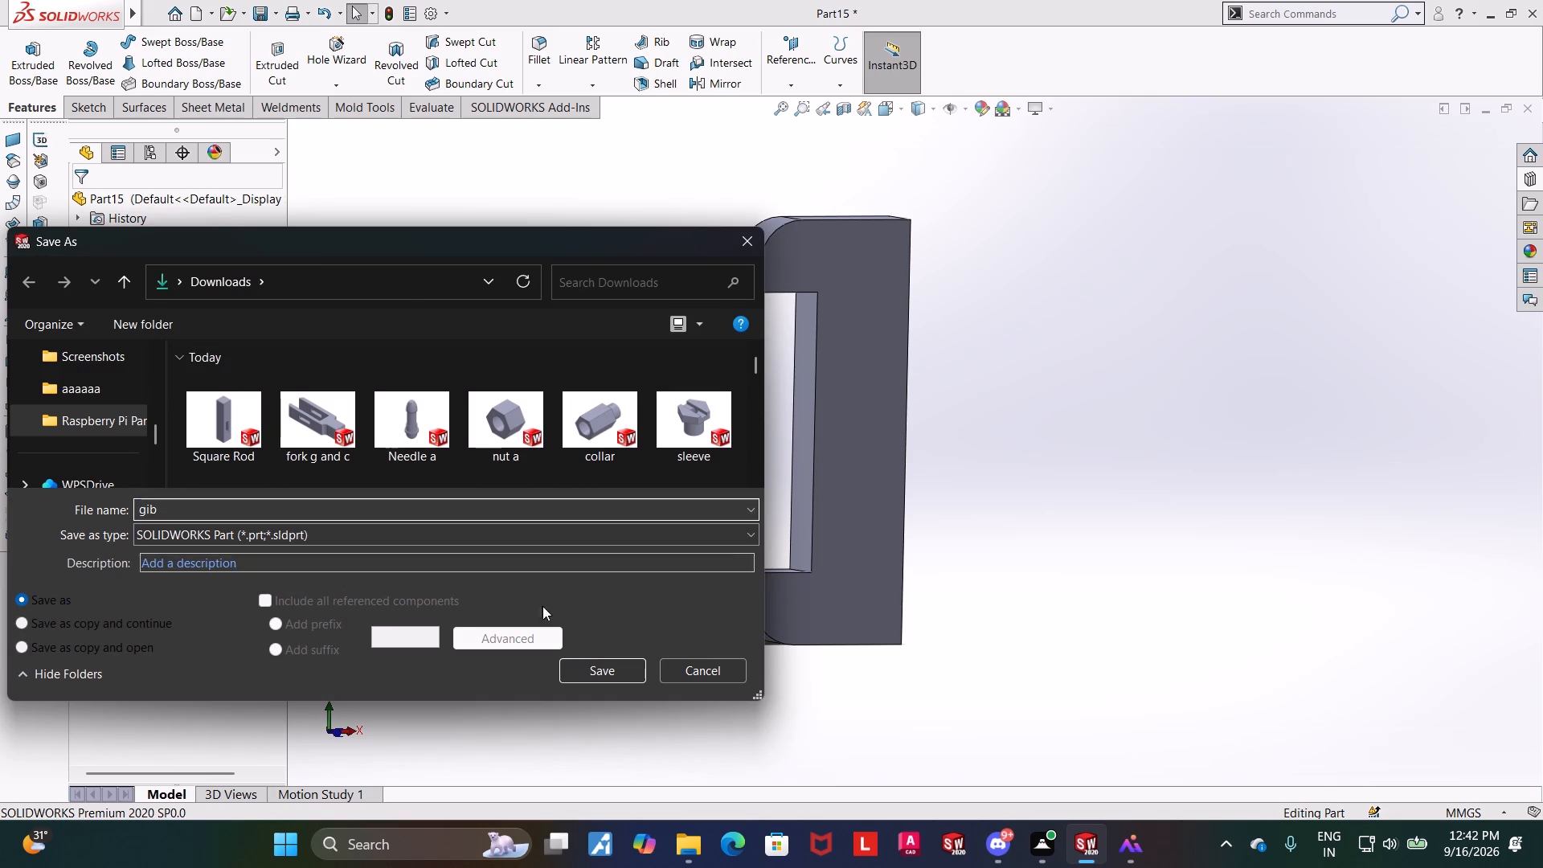
click(597, 673)
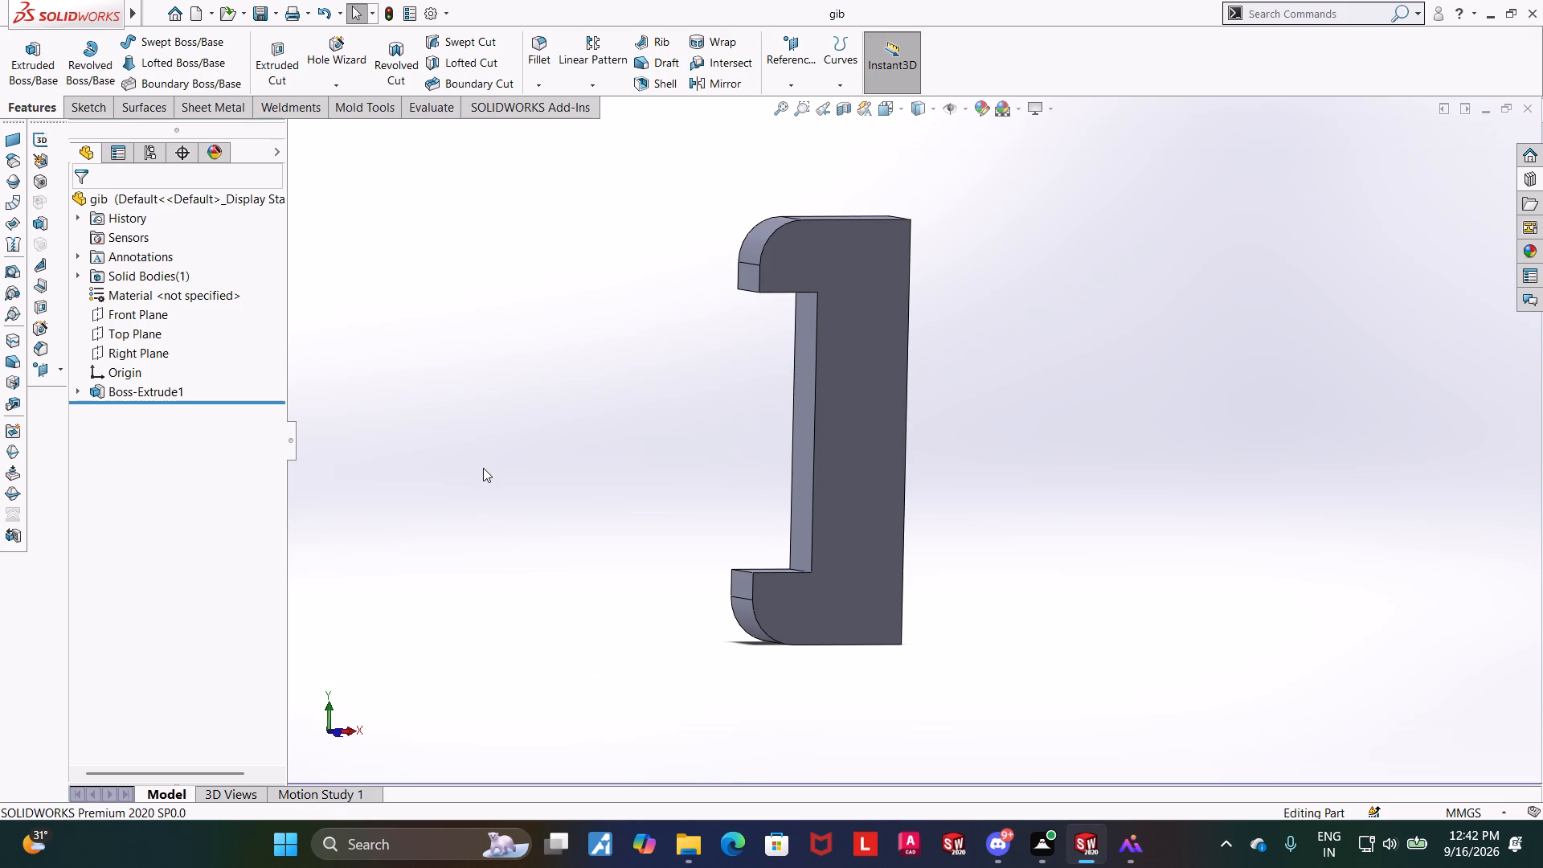
Create a new part document.
click(167, 31)
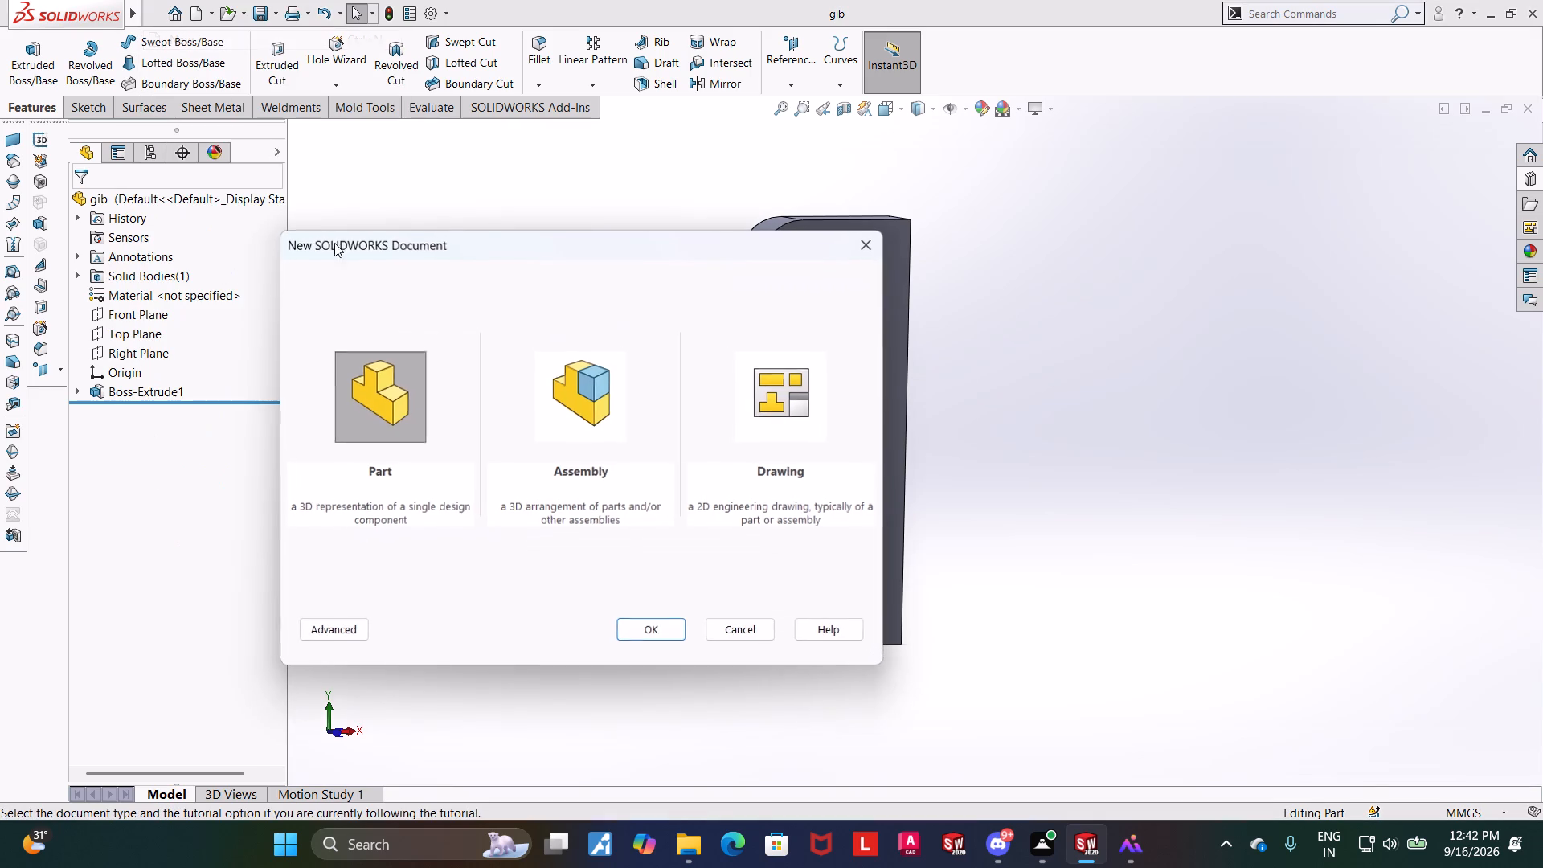
double_click(376, 370)
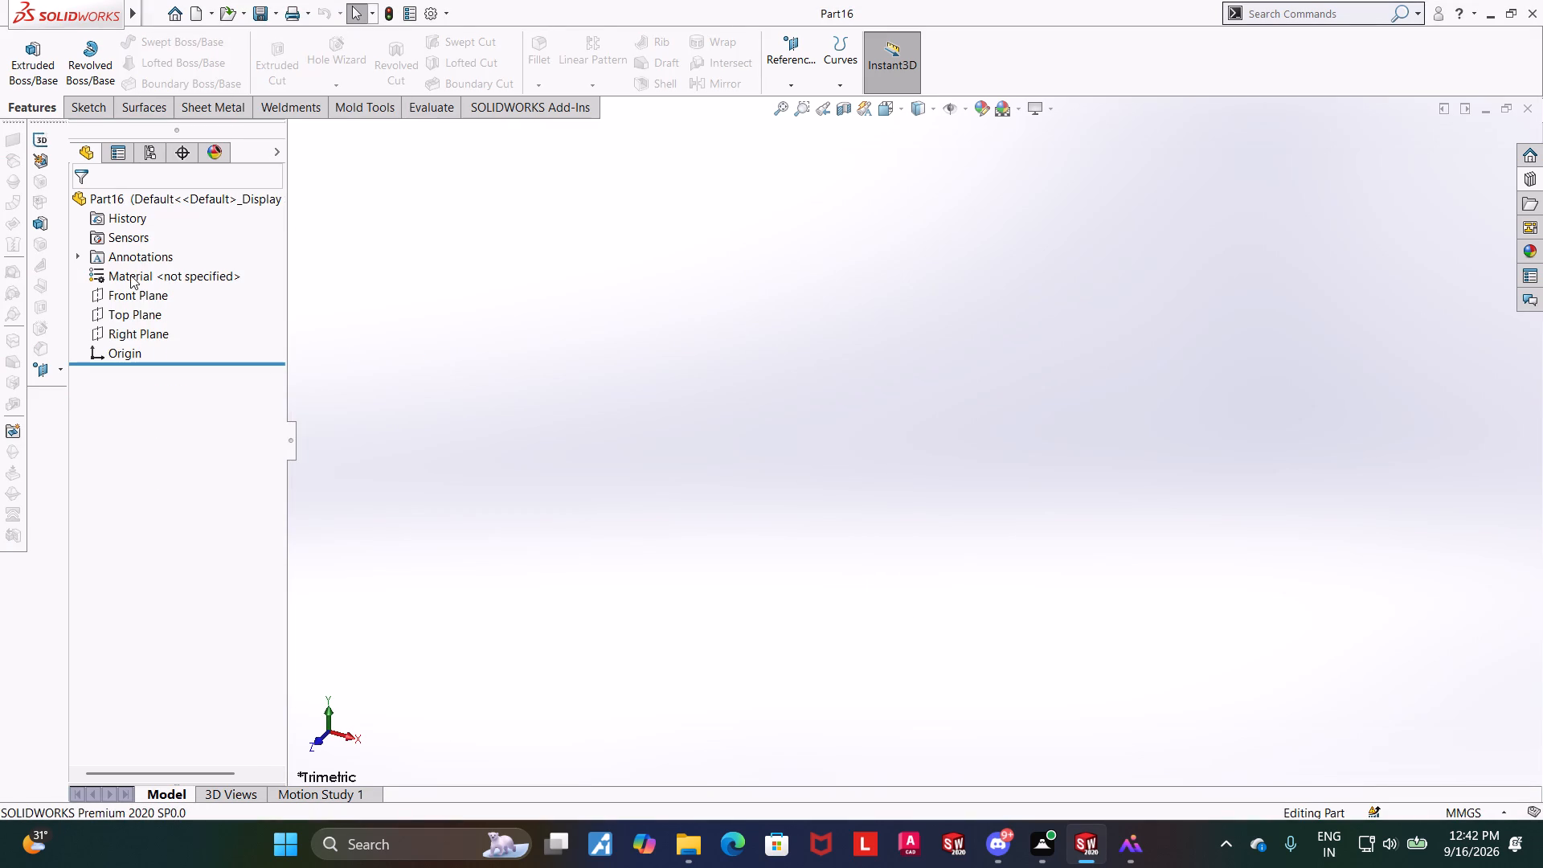
Start a sketch on the Front Plane and draw a vertical centerline about 157 mm long through the origin.
click(135, 291)
click(154, 272)
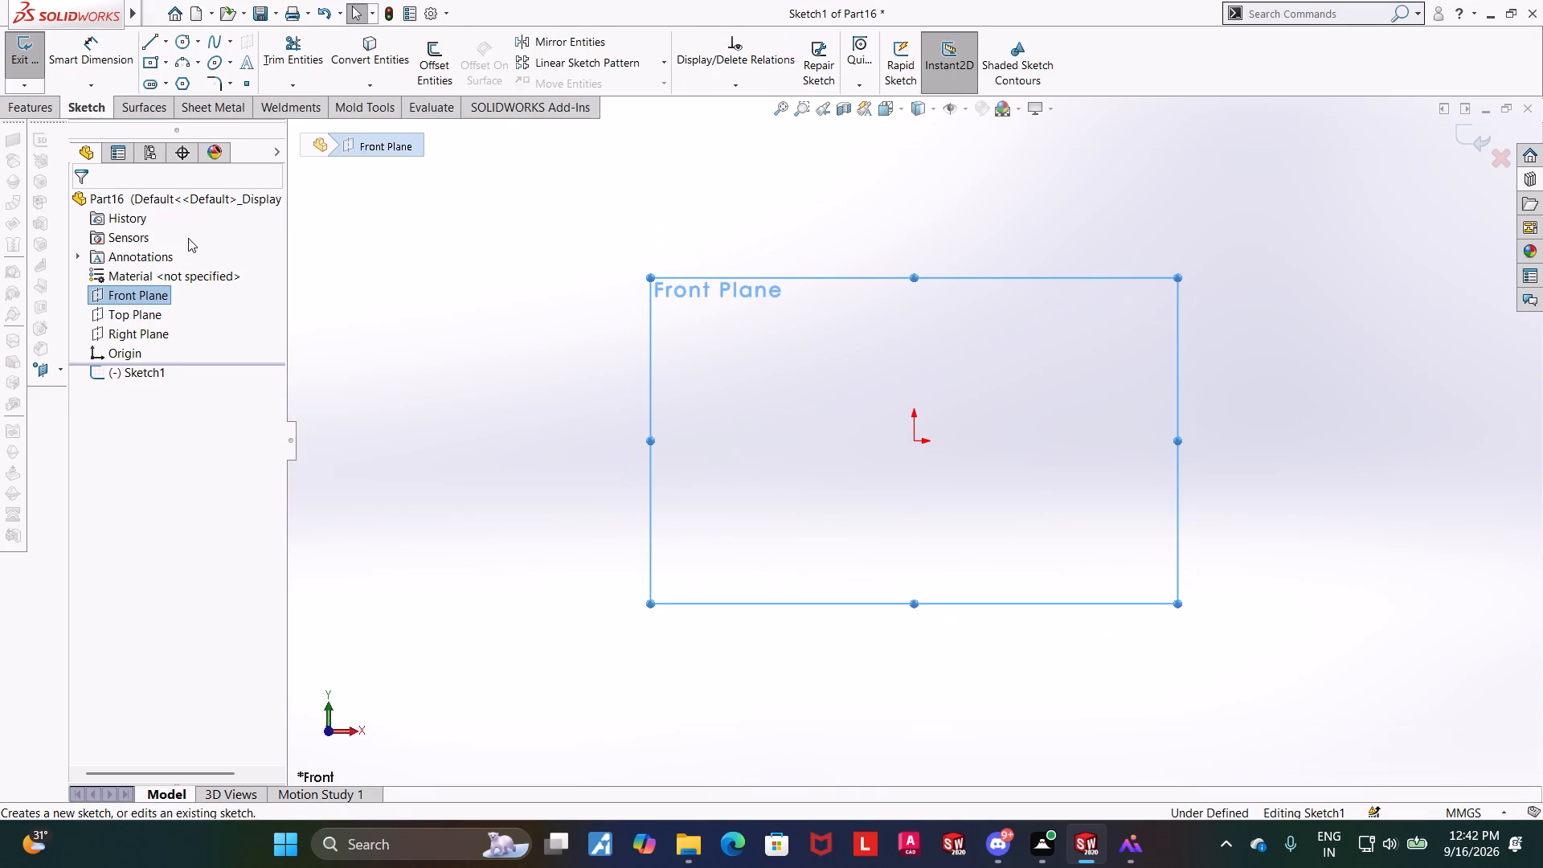
click(162, 43)
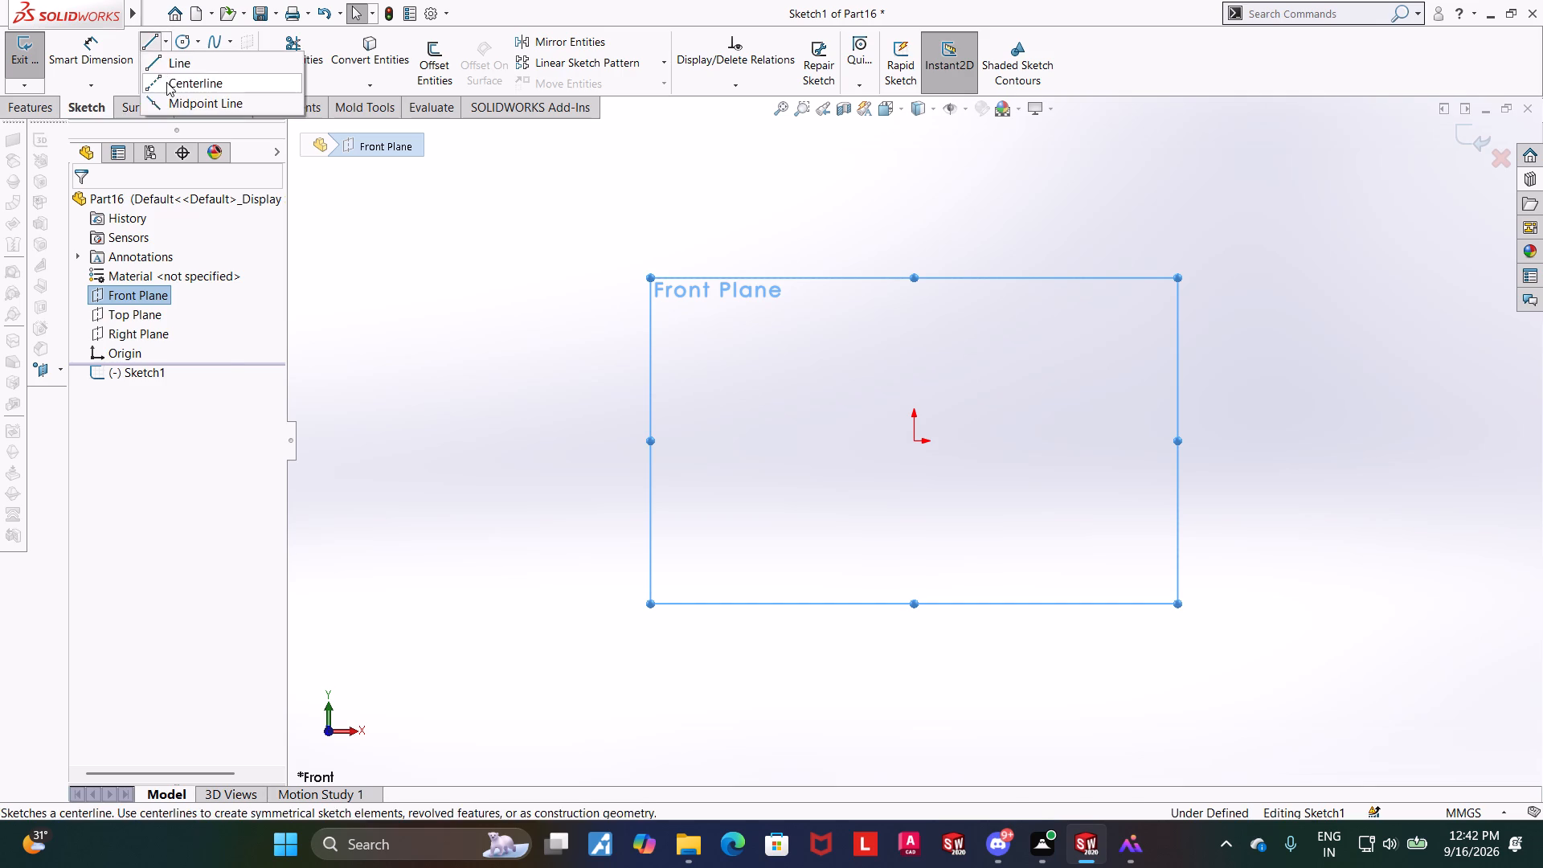
click(166, 82)
click(914, 217)
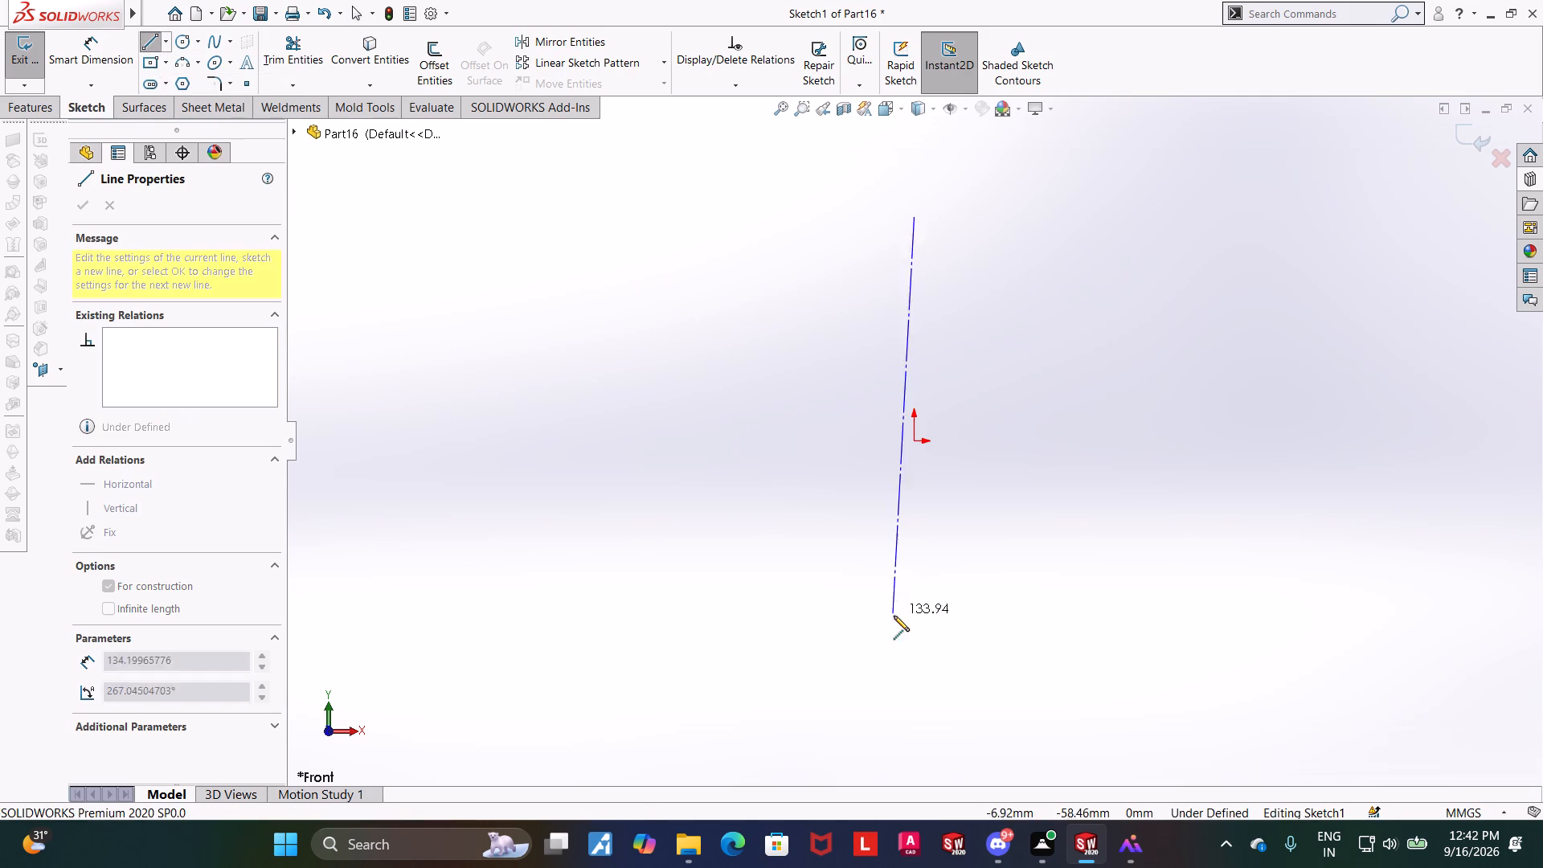
click(911, 681)
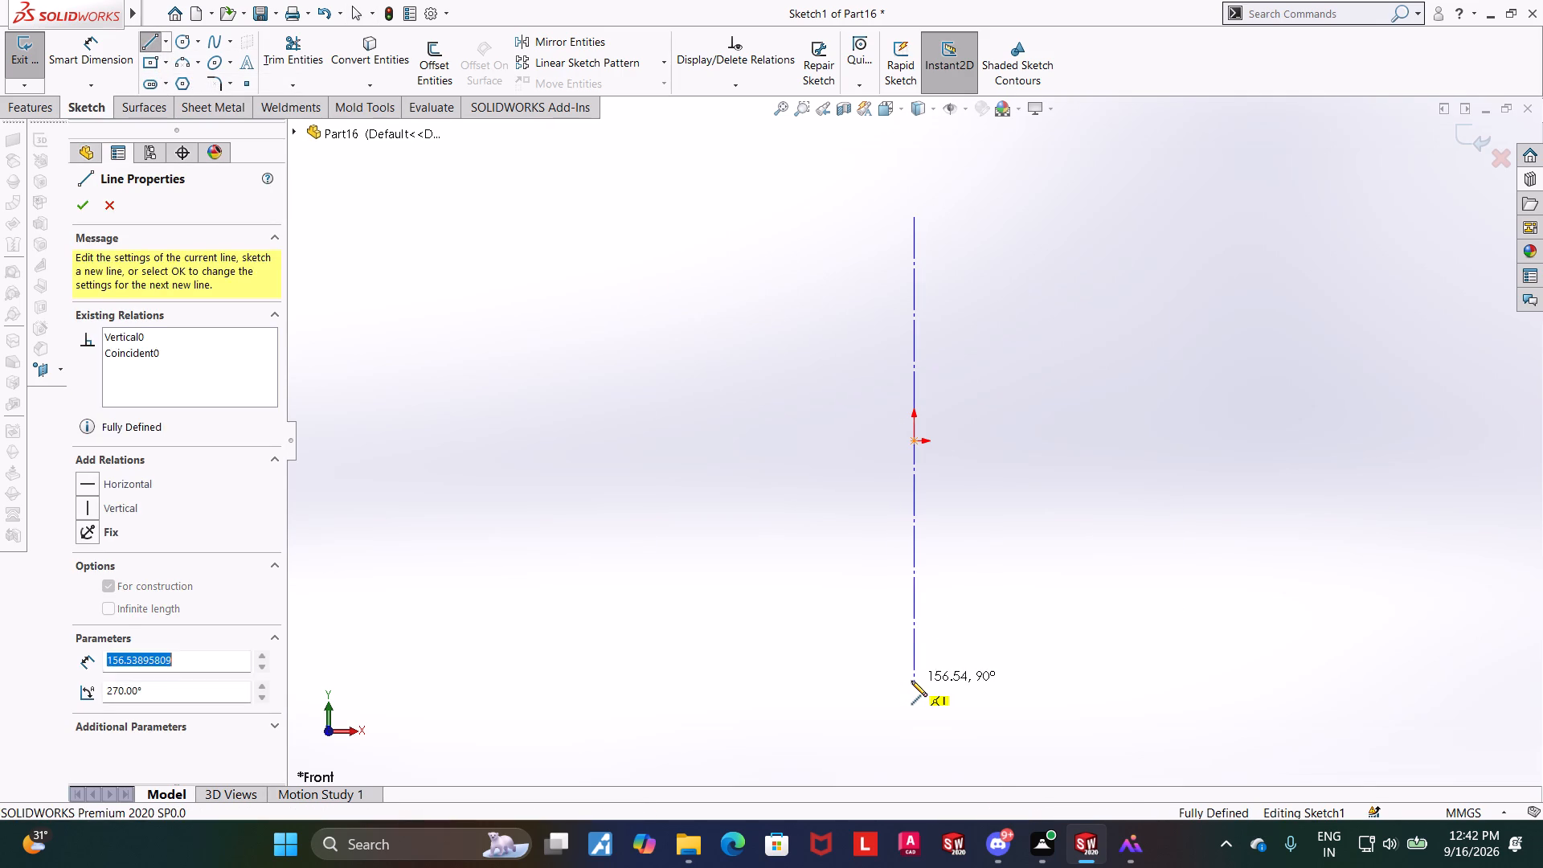
key(Escape)
key(Escape)
key(Escape)
key(Escape)
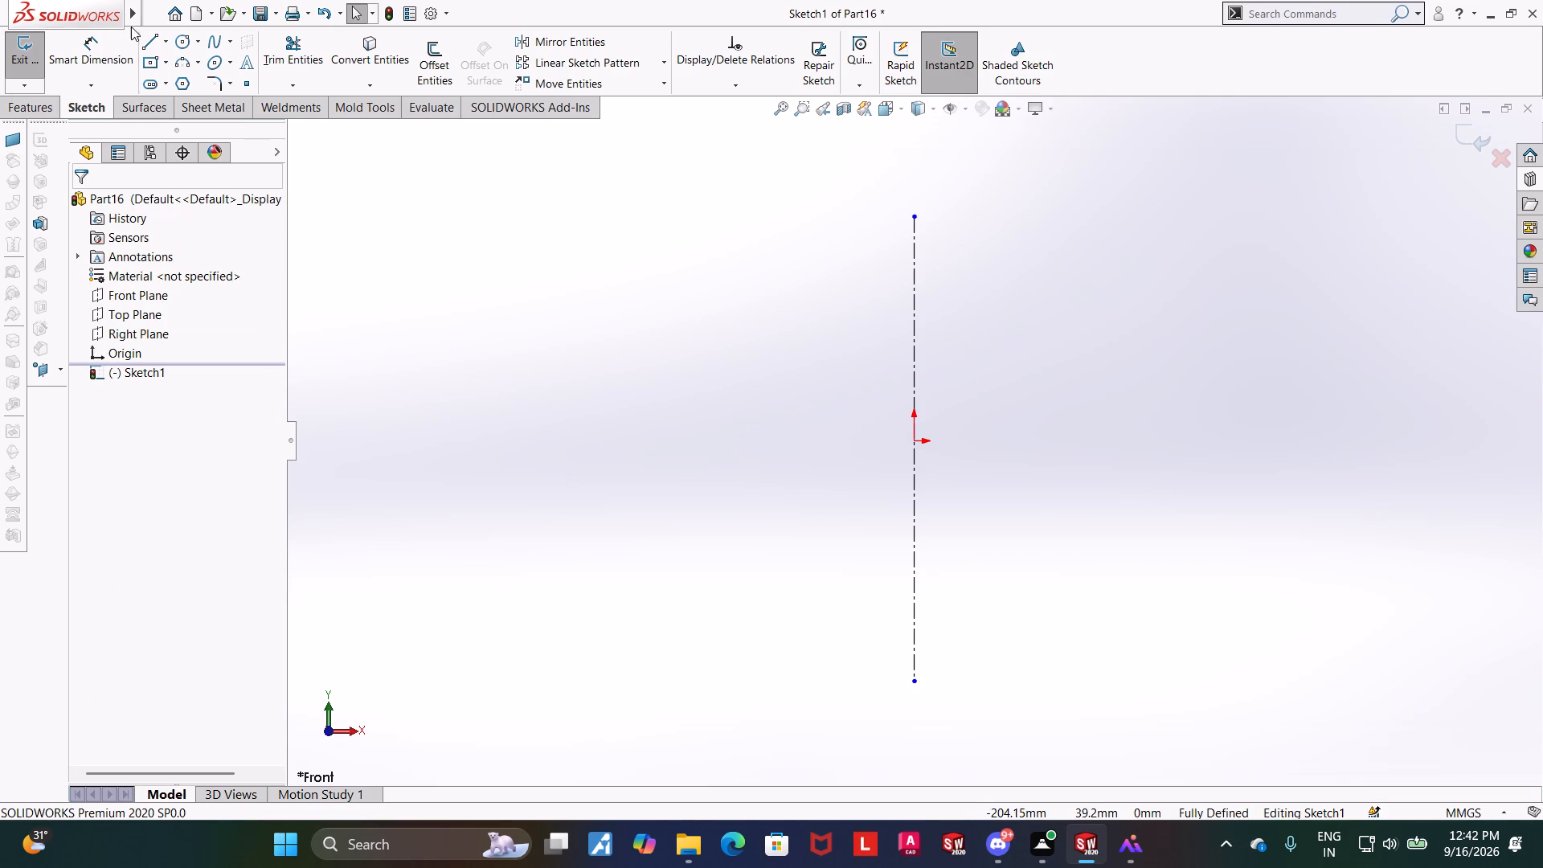
Sketch a closed four-sided profile across the centerline, narrowing downward, about 28 mm wide at the top and 117 mm tall.
click(151, 41)
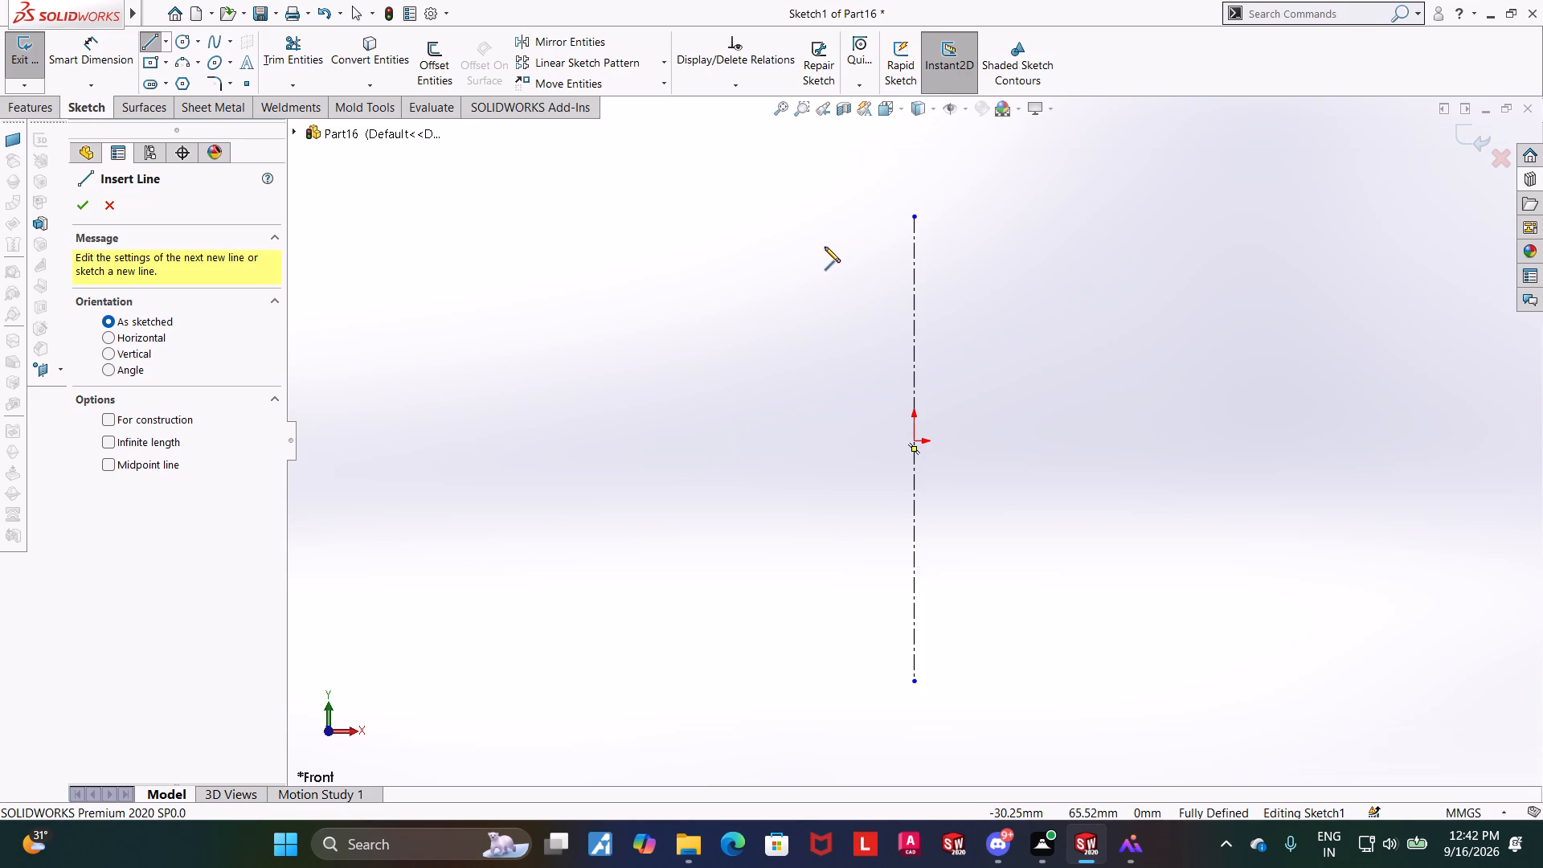
click(875, 245)
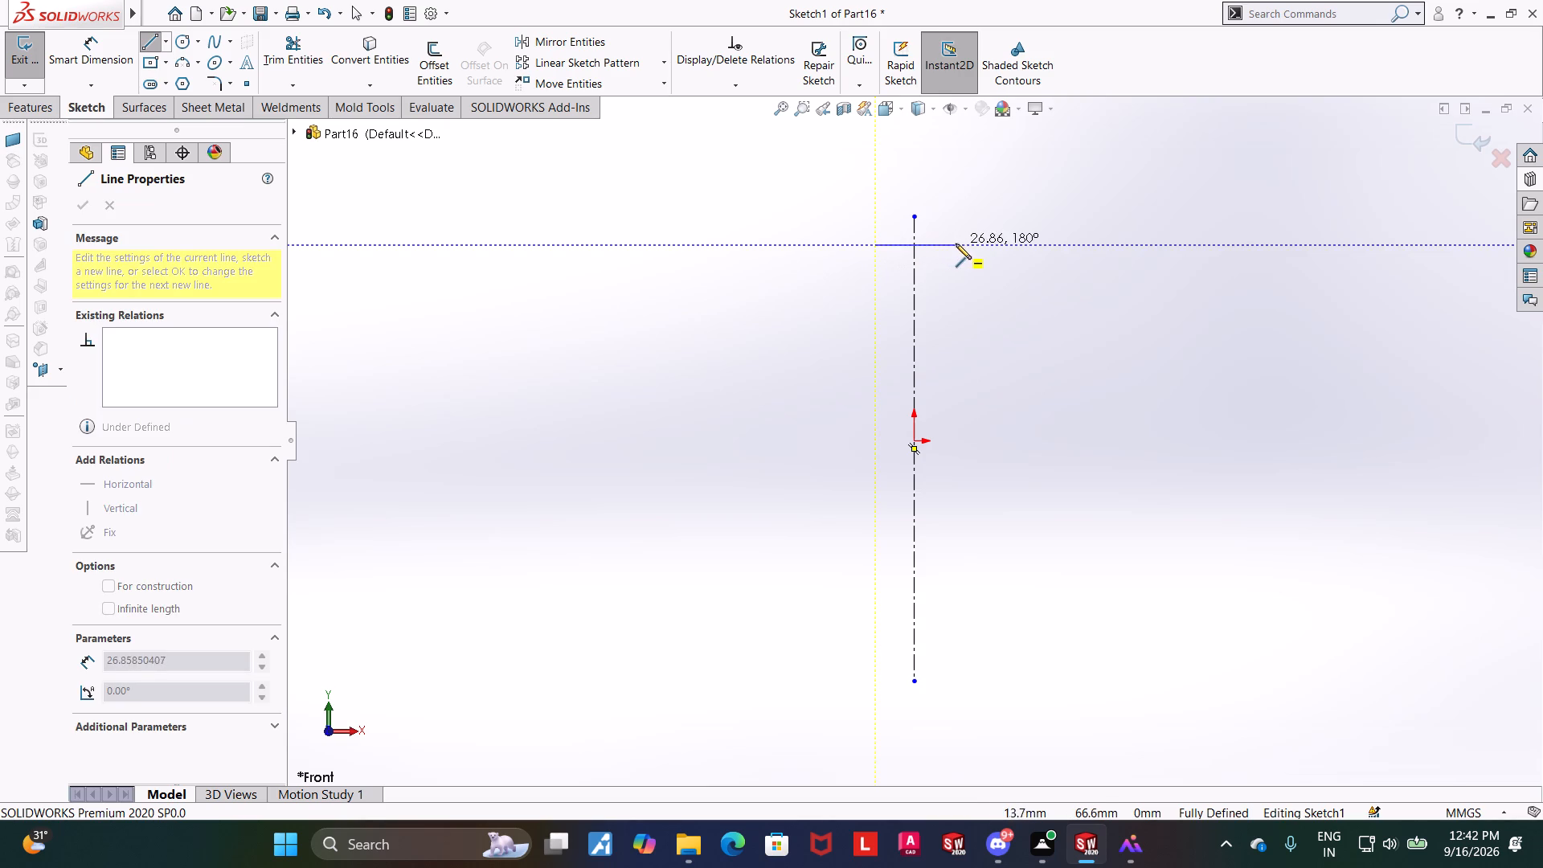
click(958, 244)
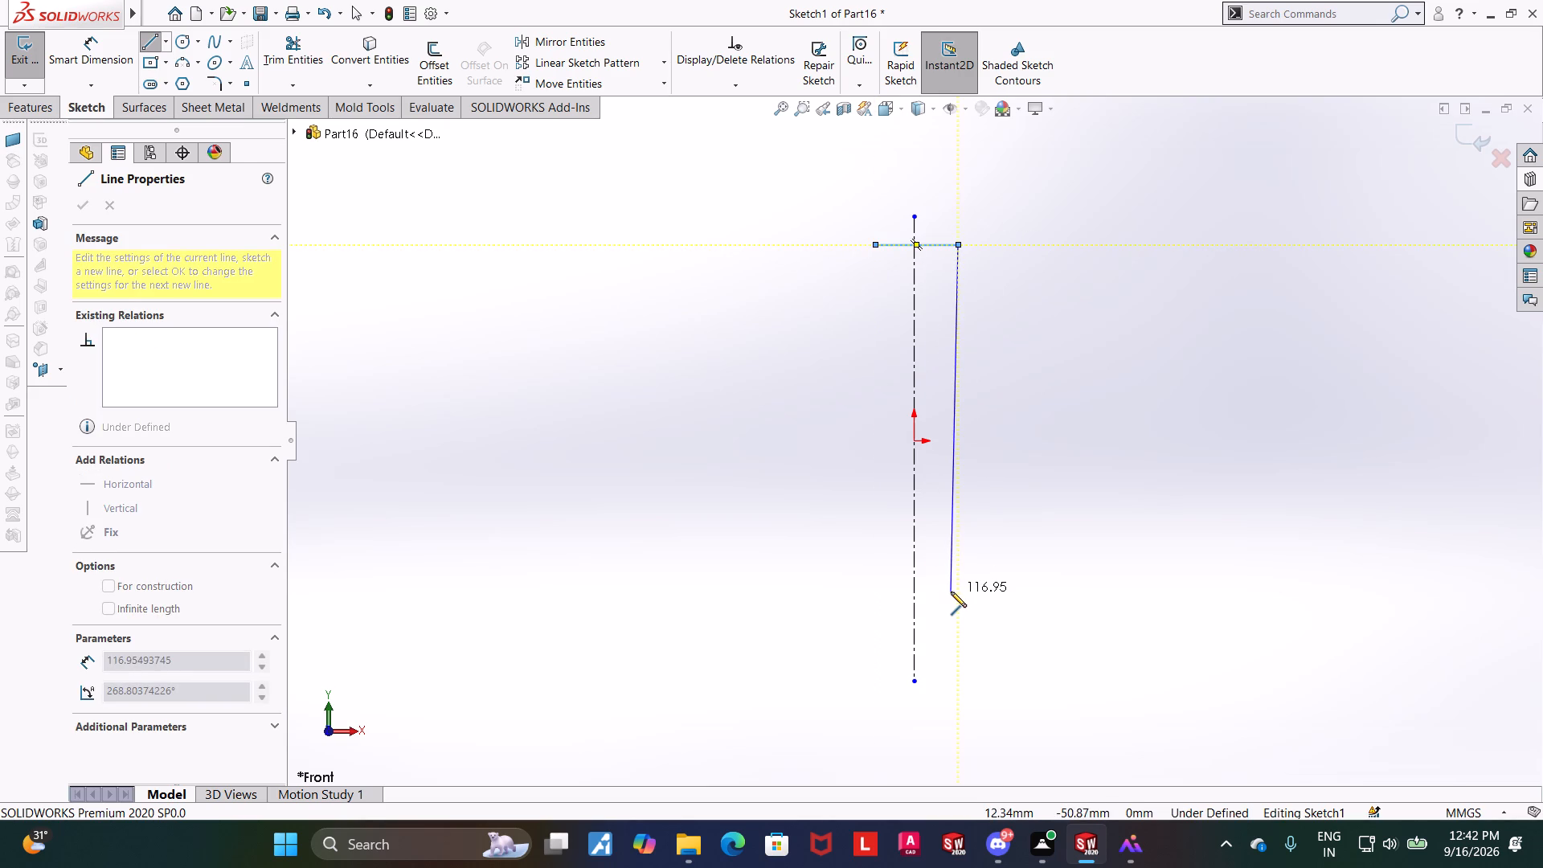
click(951, 591)
click(895, 592)
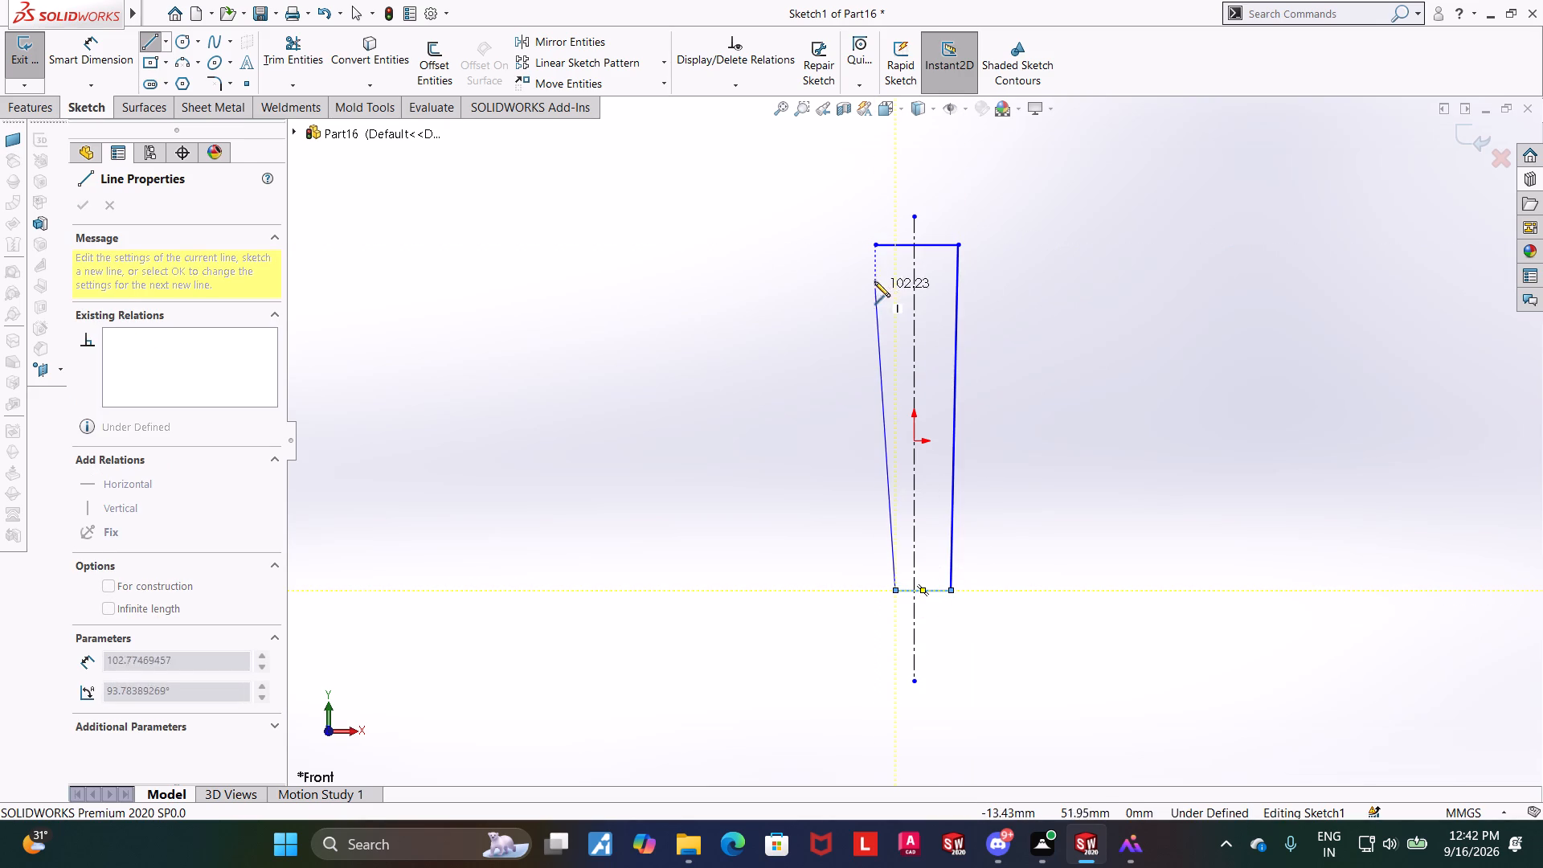
click(873, 246)
key(Escape)
key(Escape)
key(Escape)
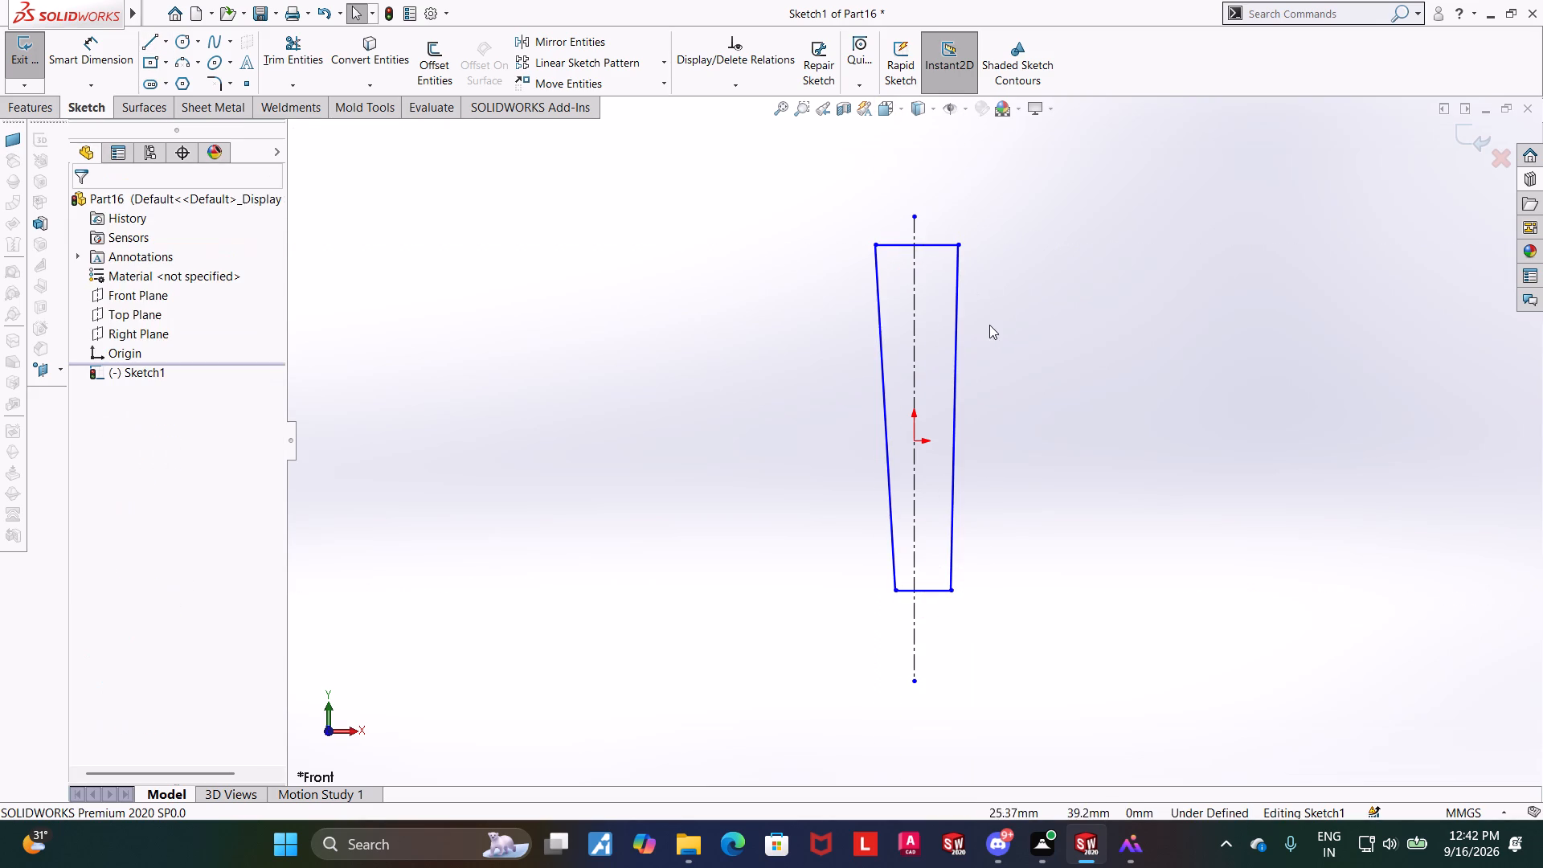
Dimension the tapered profile's height between its top and bottom edges to 136 mm.
click(85, 50)
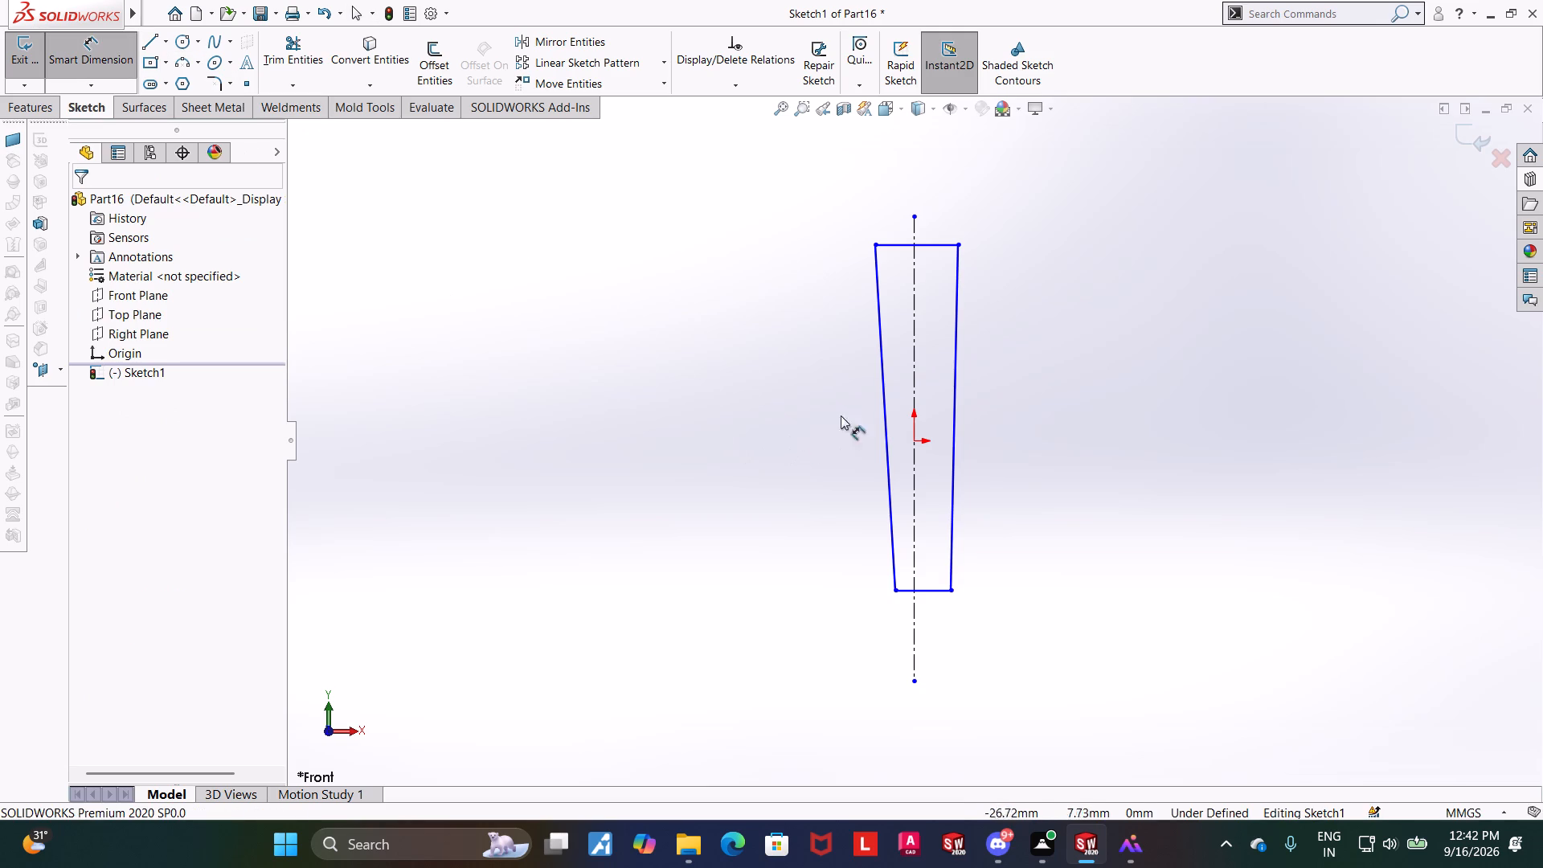
click(939, 248)
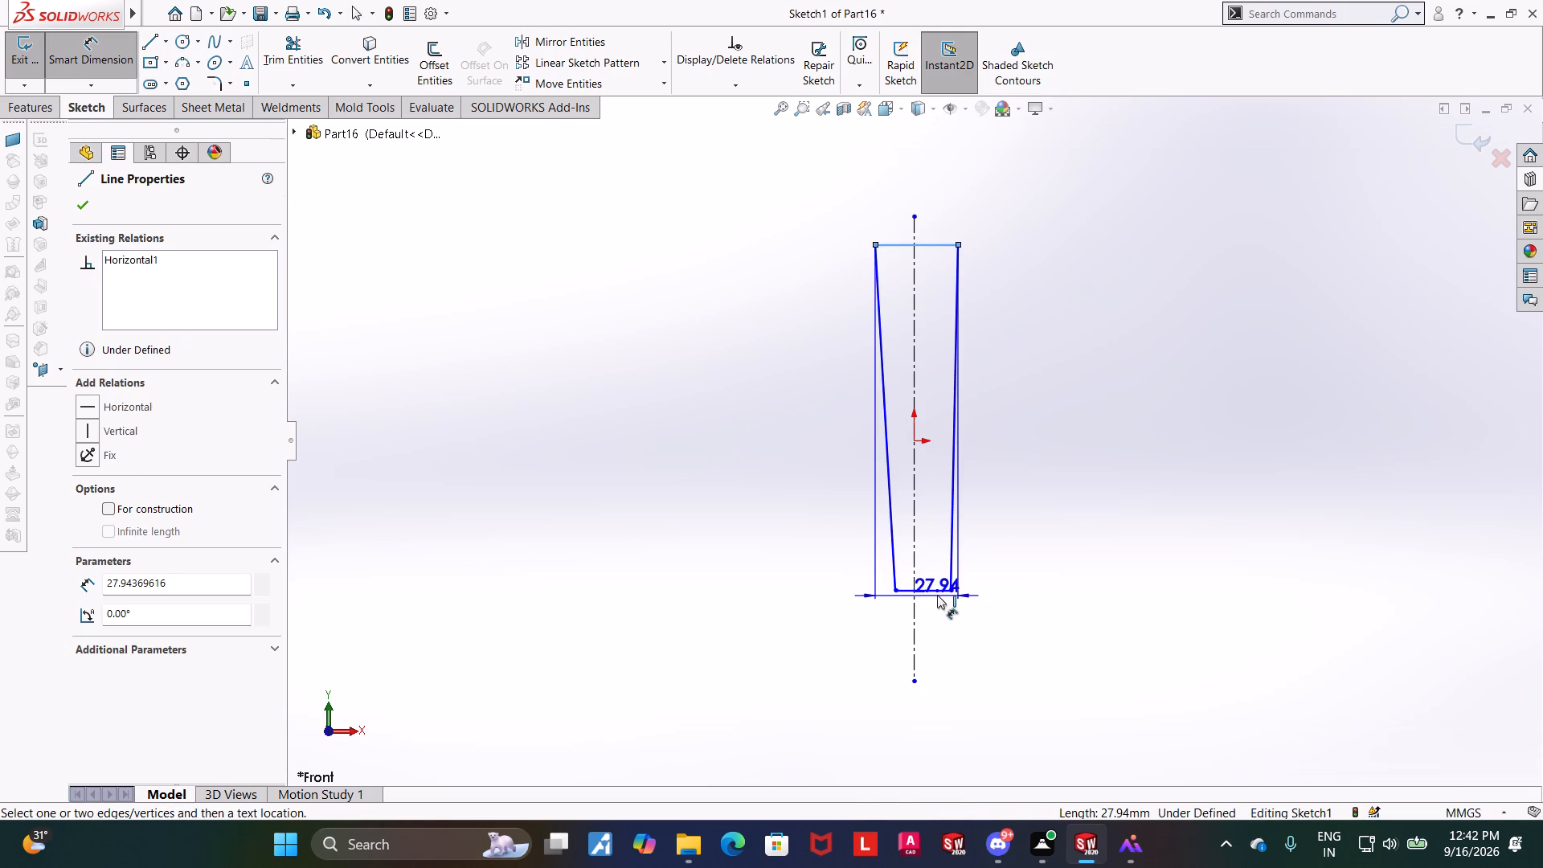
click(937, 592)
click(1009, 510)
text(136)
key(Return)
key(Escape)
key(Escape)
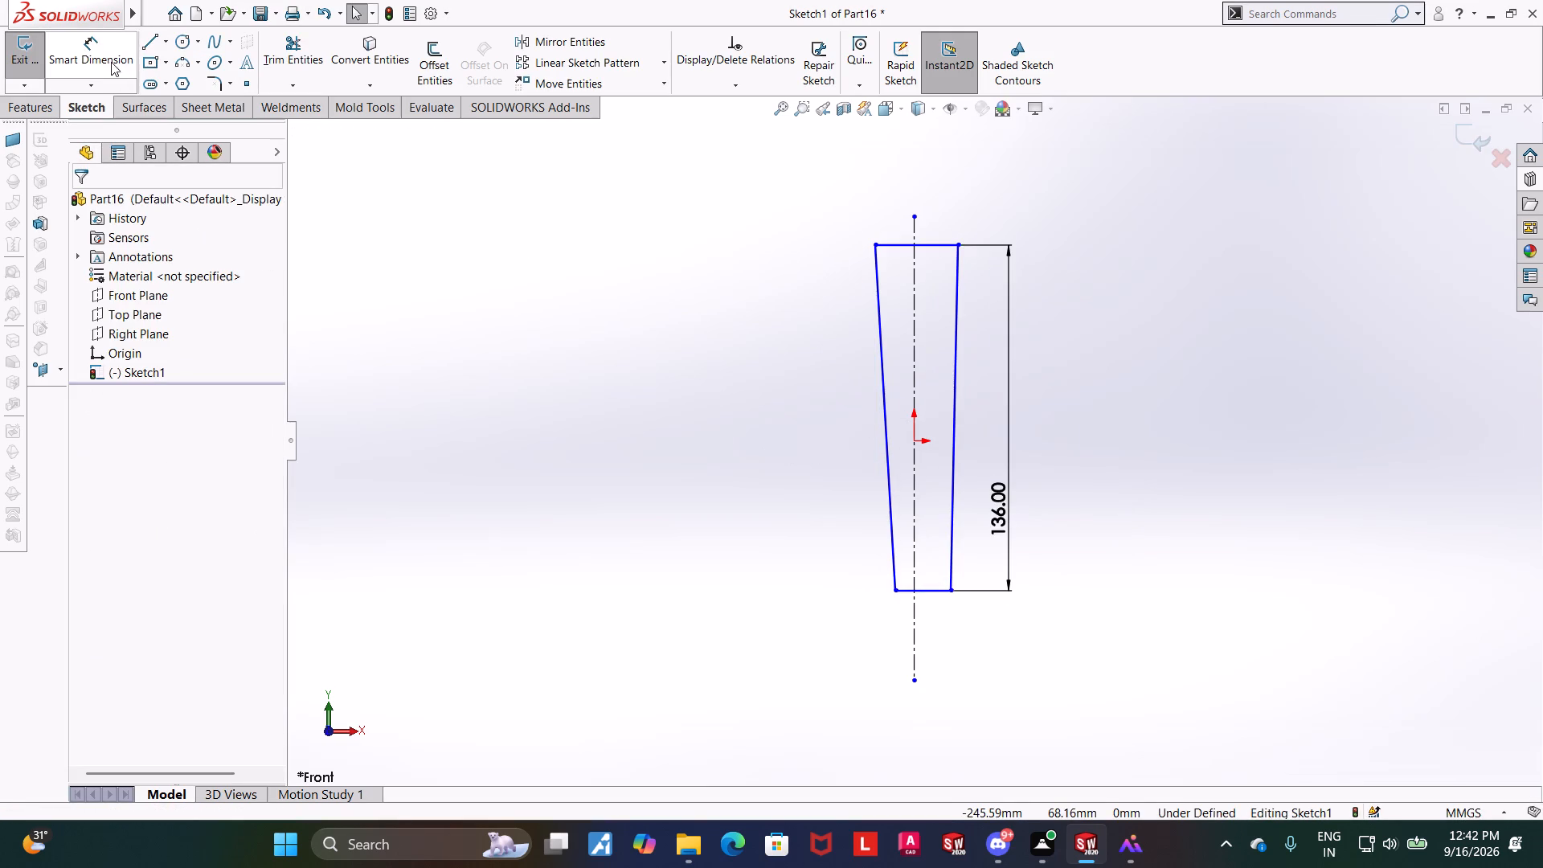
Dimension the top edge of the tapered profile to 25 mm.
click(110, 60)
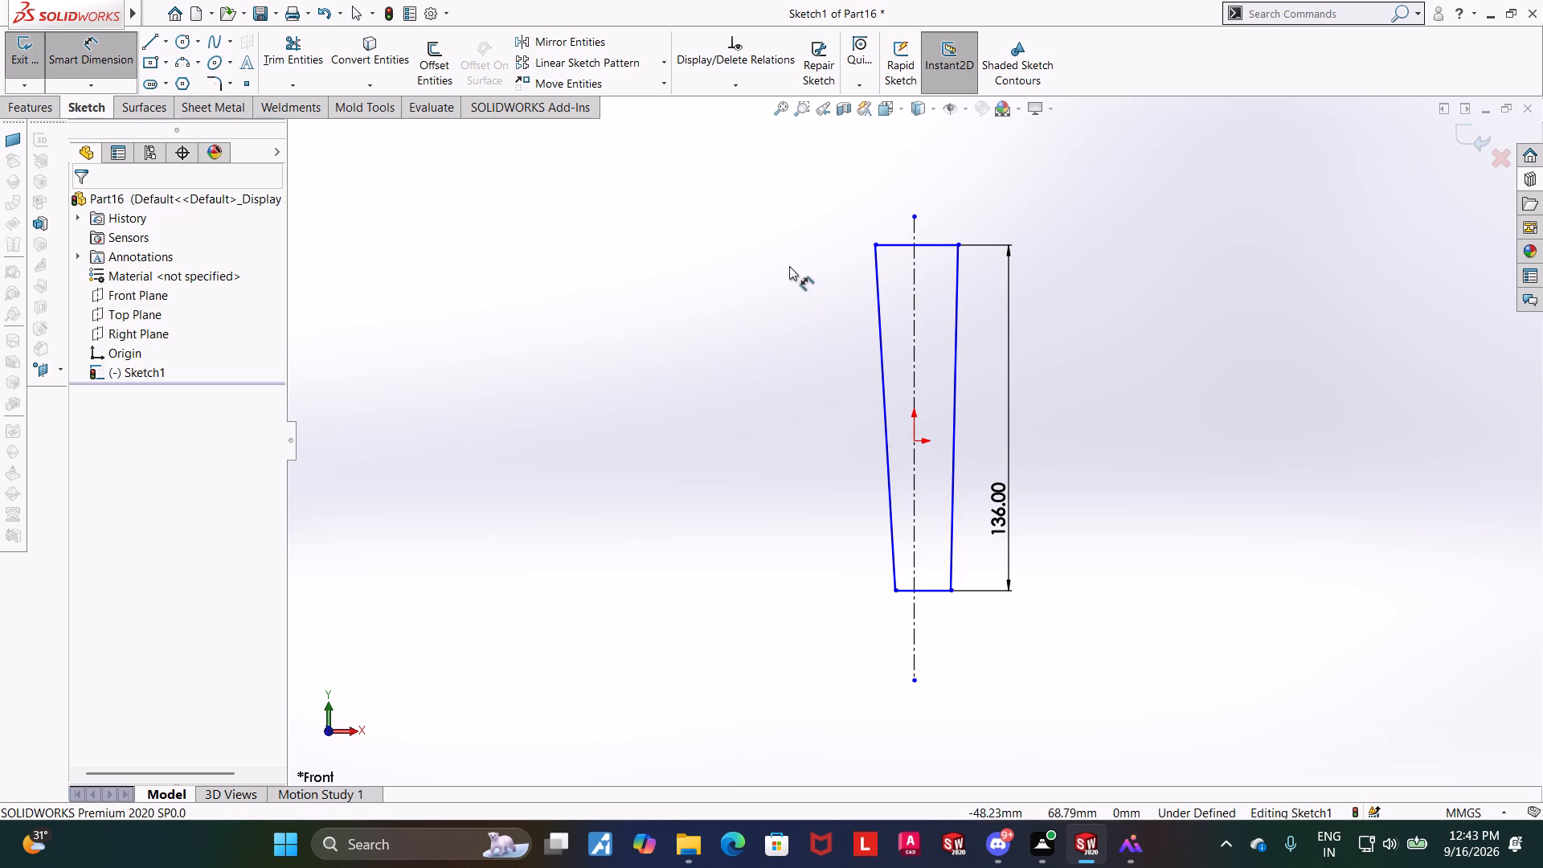
click(899, 247)
click(896, 207)
text(25)
key(Return)
key(Escape)
key(Escape)
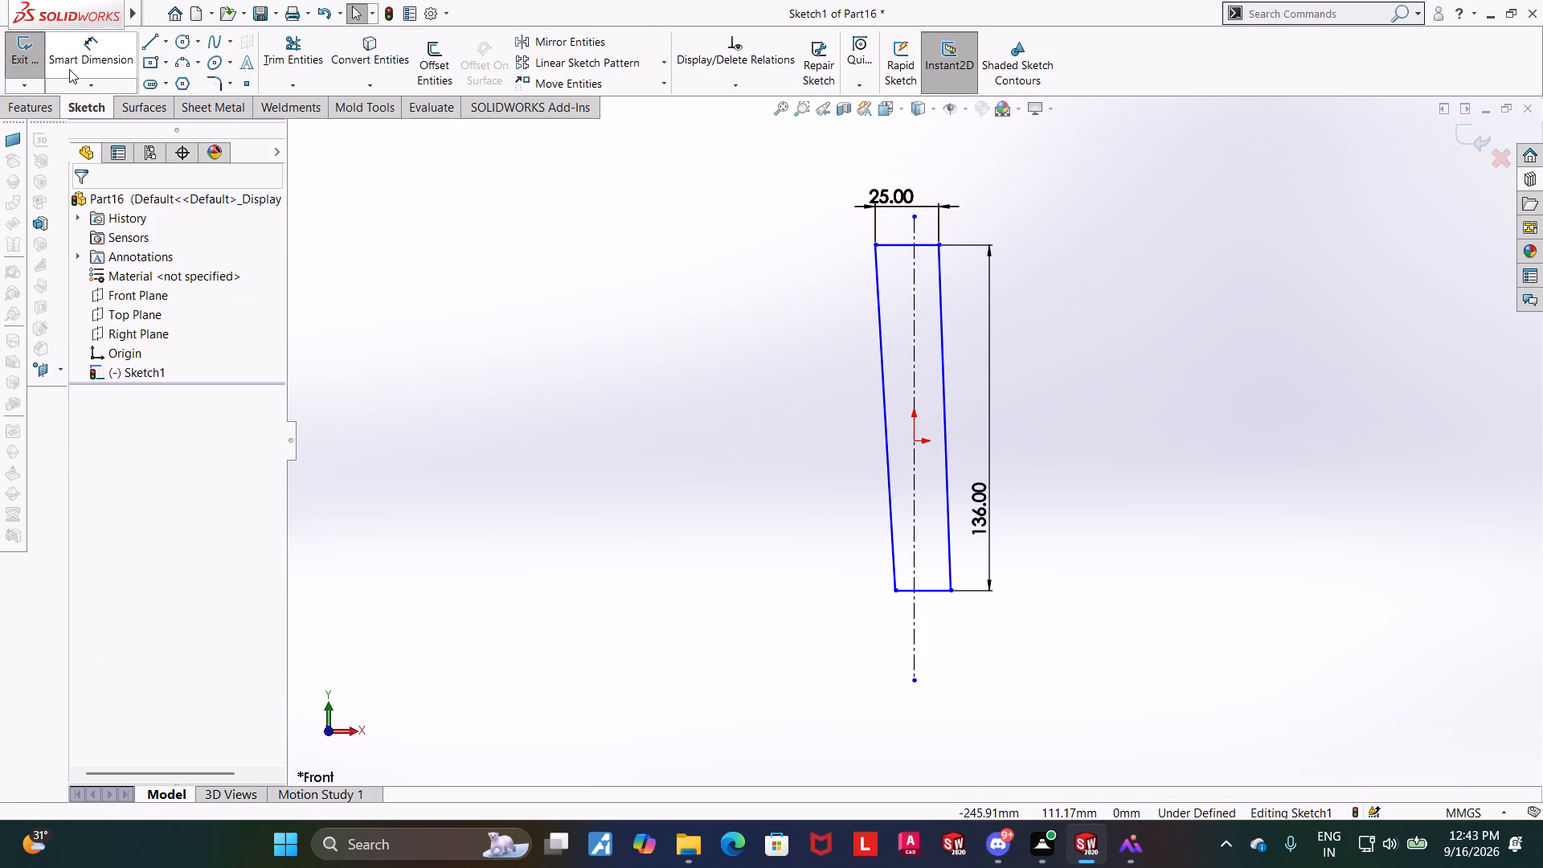
Dimension the bottom edge of the tapered profile to 22 mm.
click(84, 47)
click(931, 588)
click(929, 632)
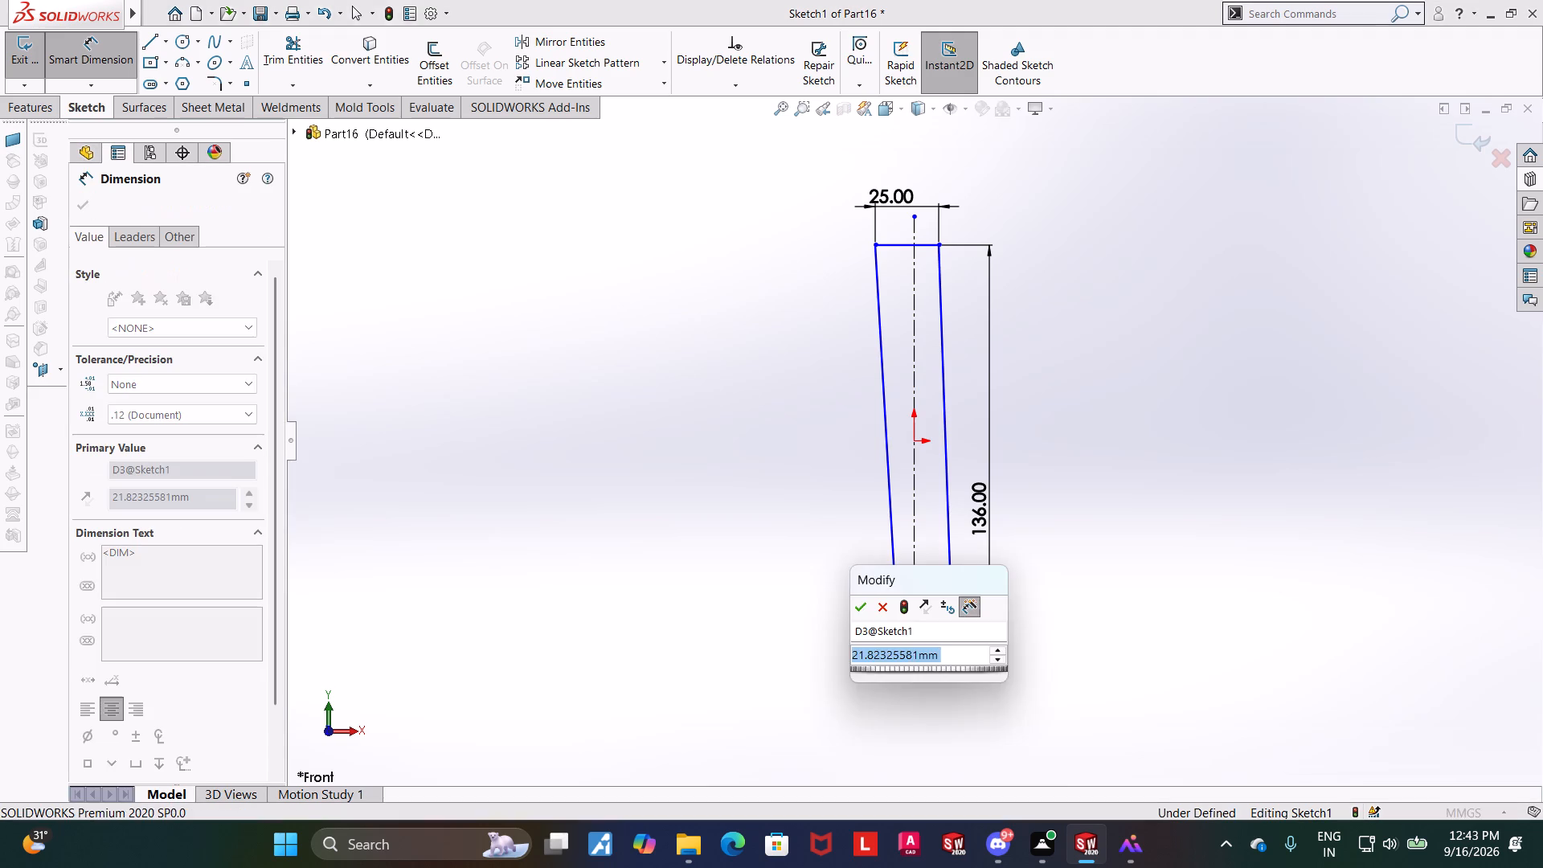
text(22)
key(Return)
key(Escape)
key(Escape)
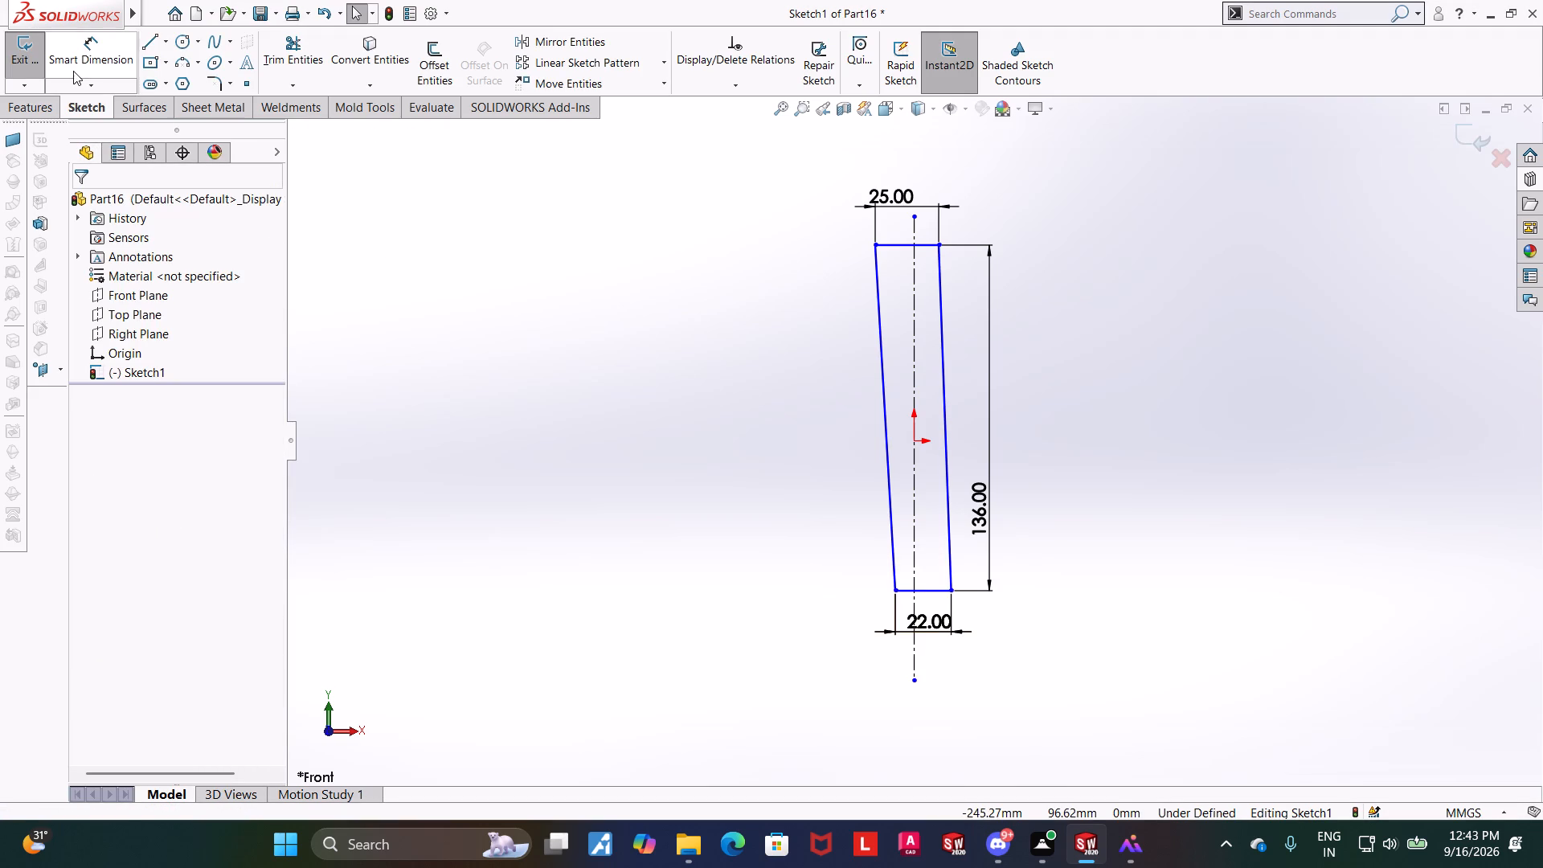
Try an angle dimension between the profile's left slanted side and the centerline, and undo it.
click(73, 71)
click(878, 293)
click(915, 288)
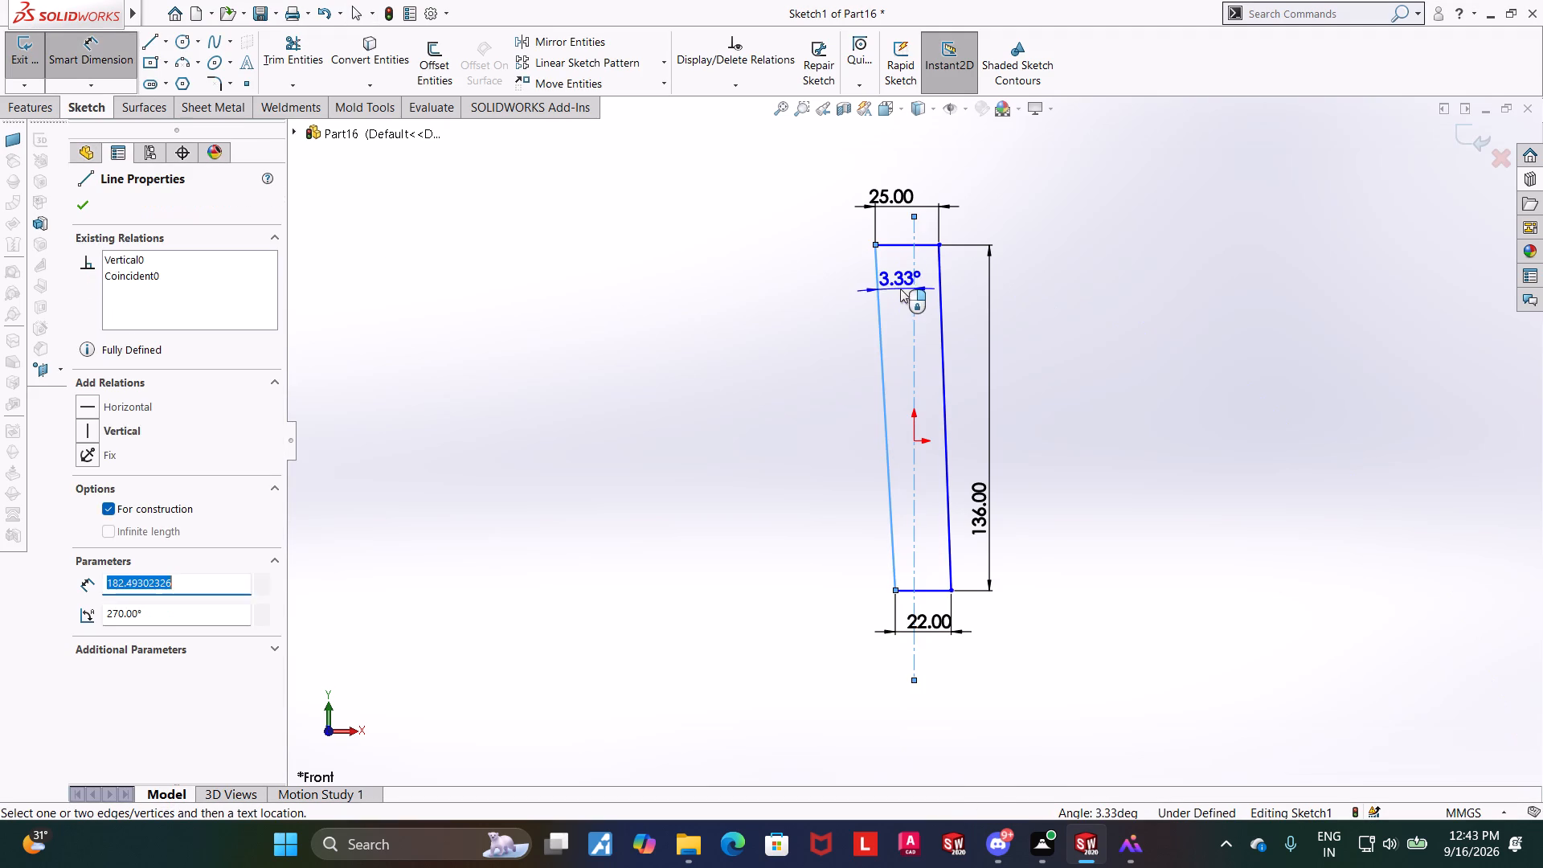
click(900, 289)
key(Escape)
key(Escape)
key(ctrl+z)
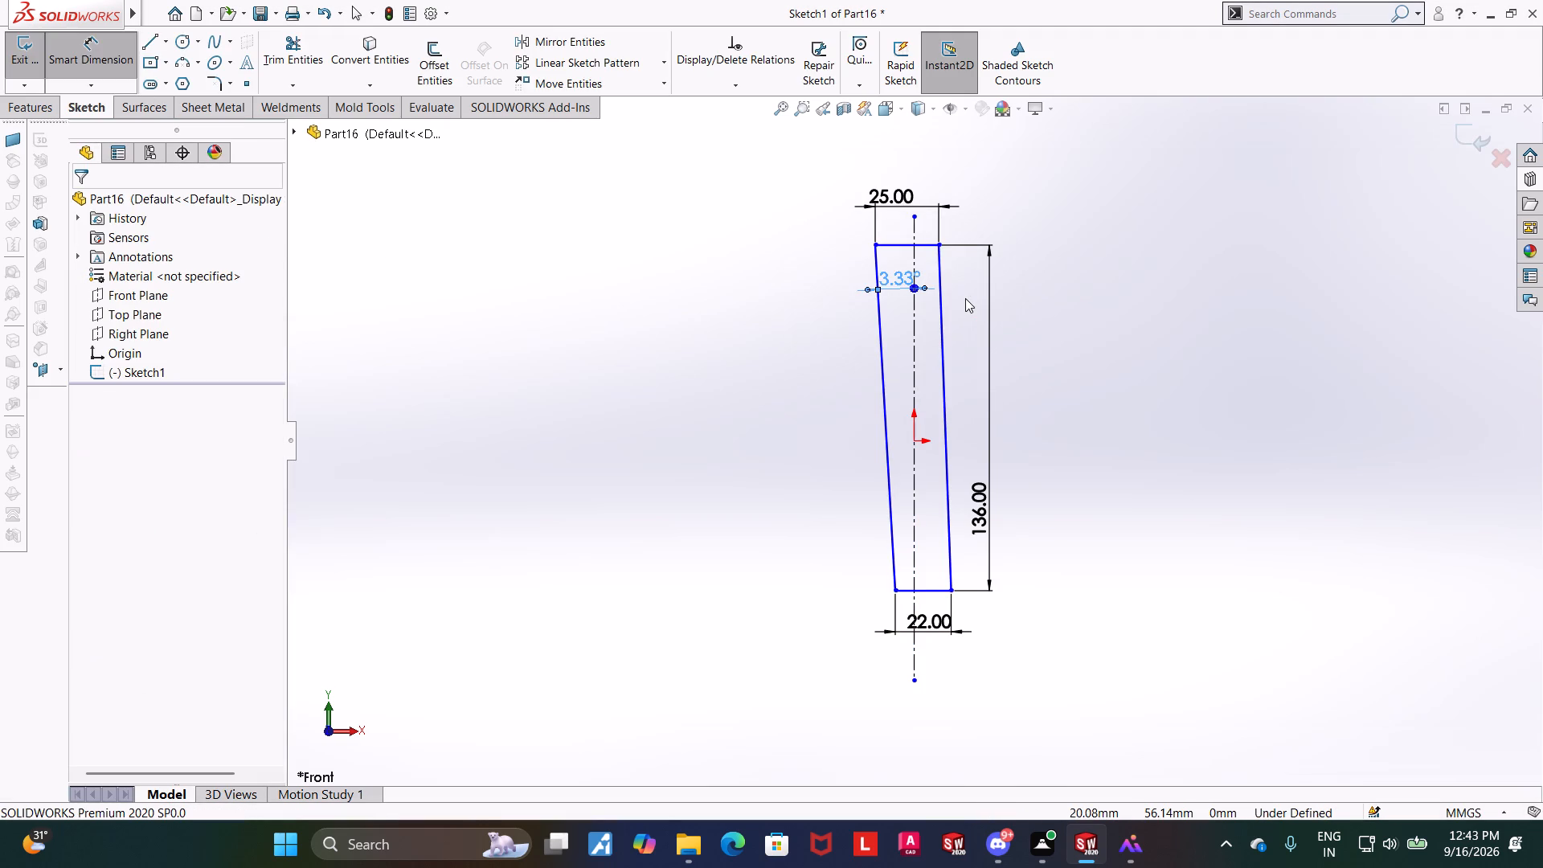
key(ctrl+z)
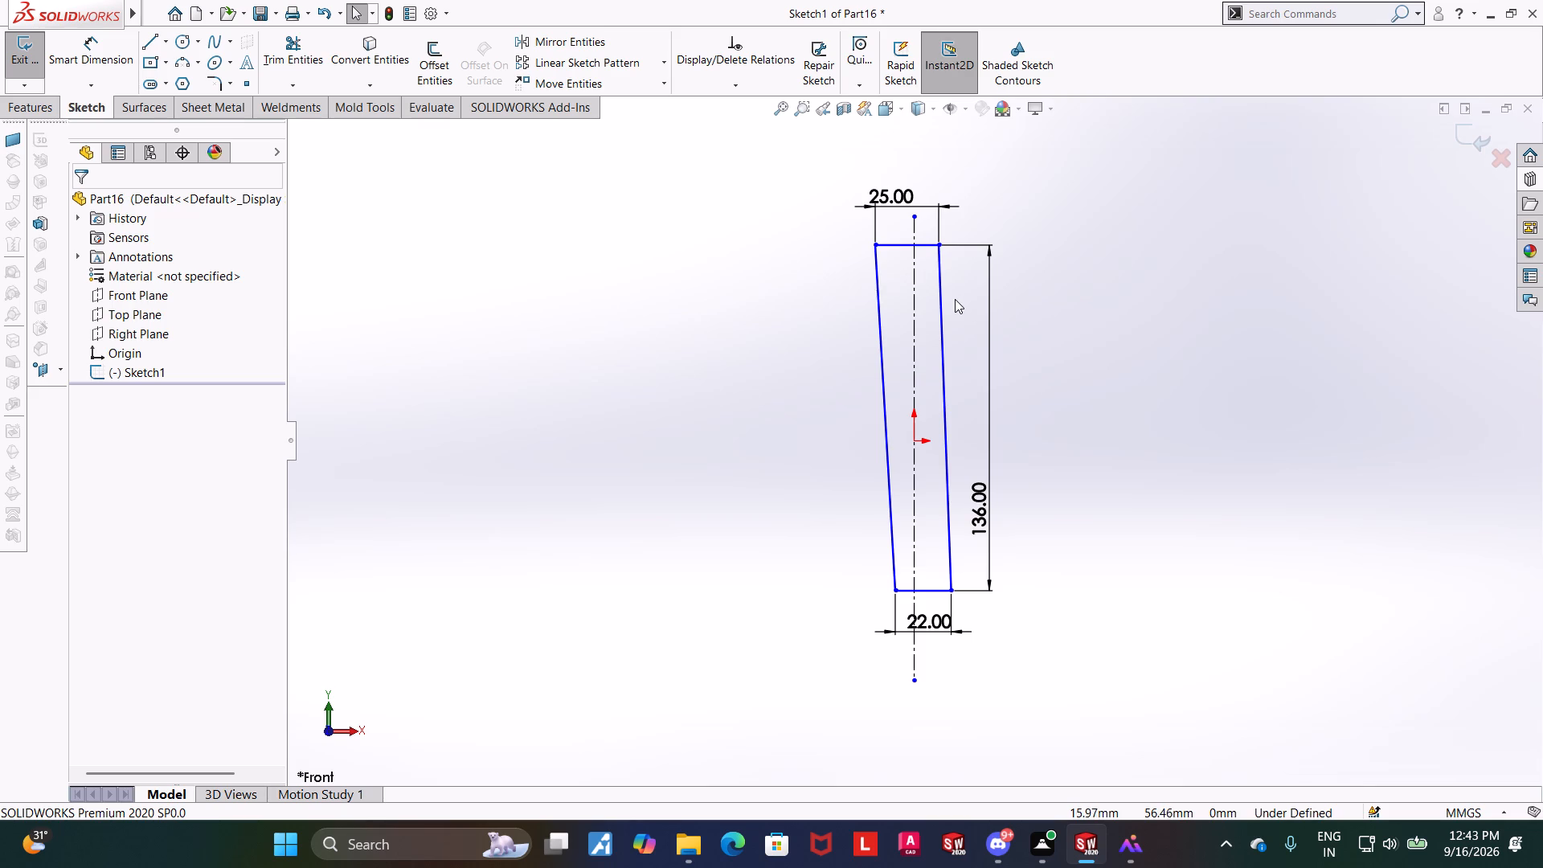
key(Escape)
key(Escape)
Dimension the horizontal distance from the profile's top-left corner to the centerline to 12.5 mm.
scroll(952, 269, down, 3)
key(Escape)
click(100, 49)
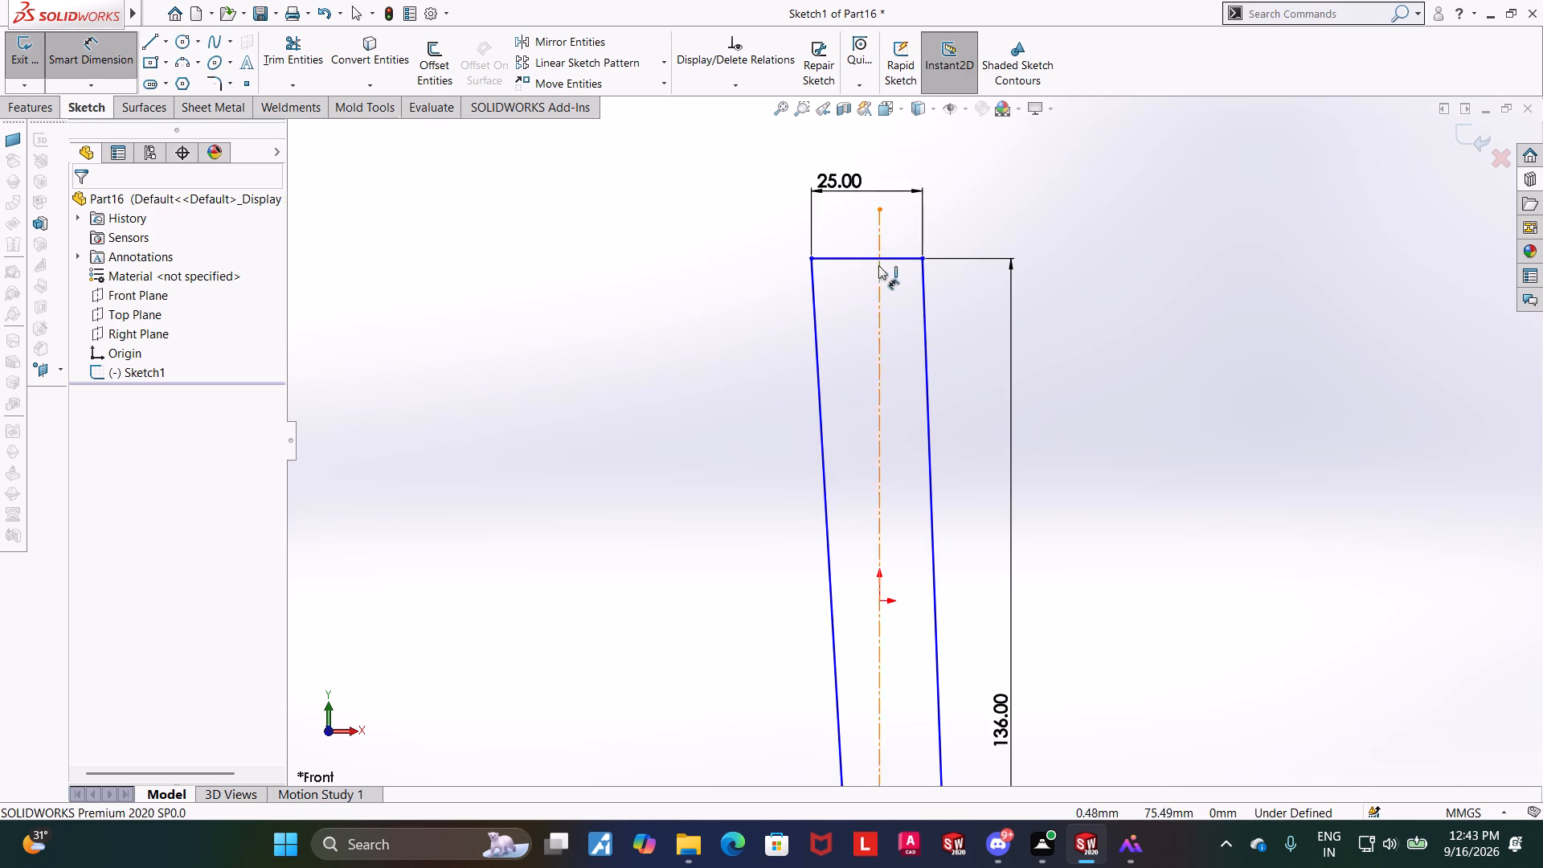
click(880, 275)
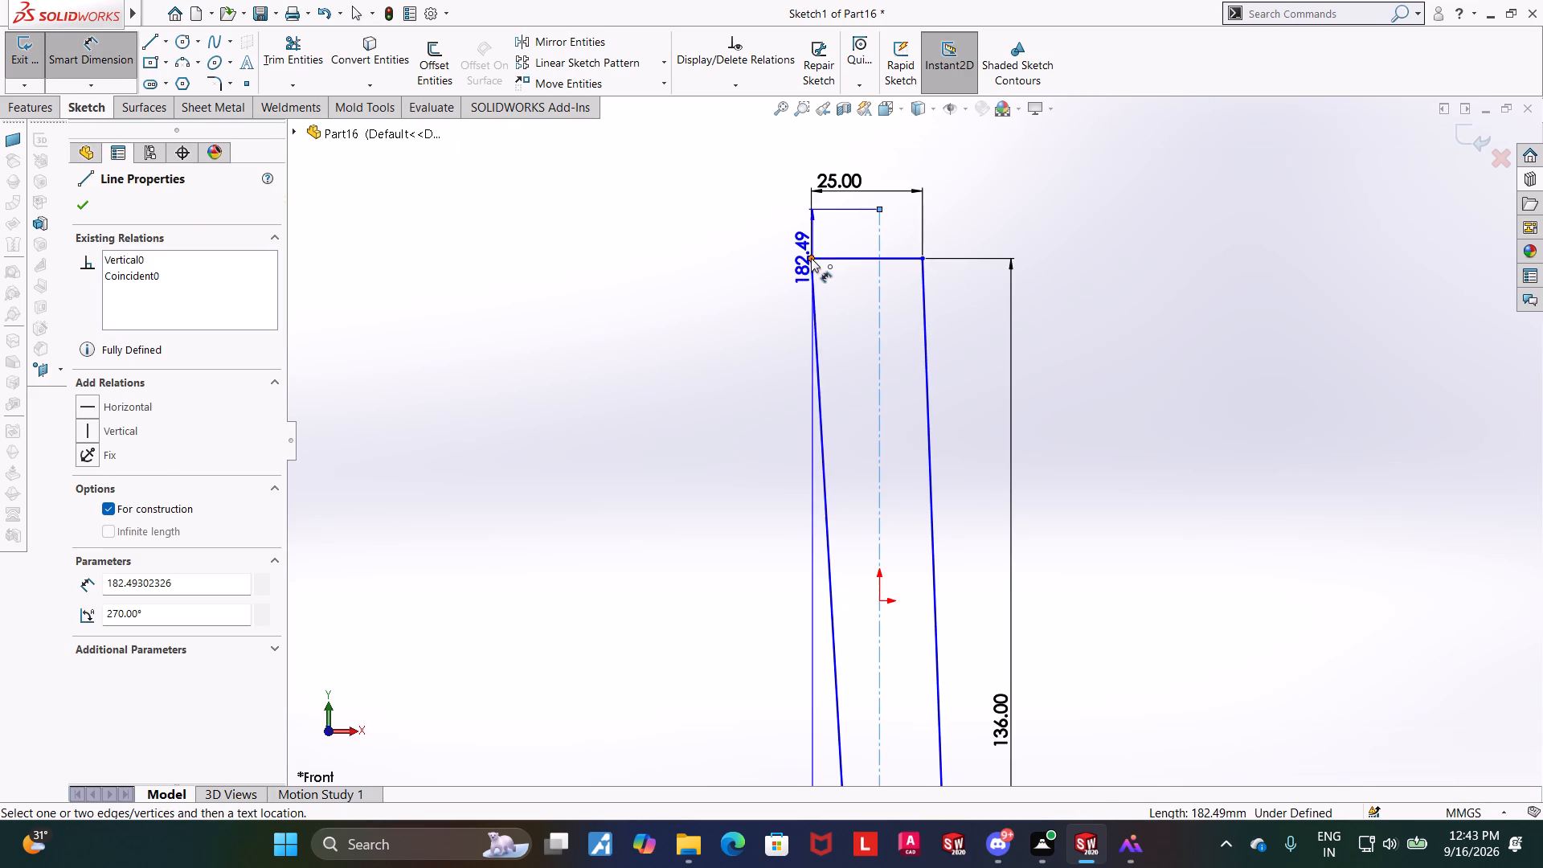
click(810, 258)
click(843, 240)
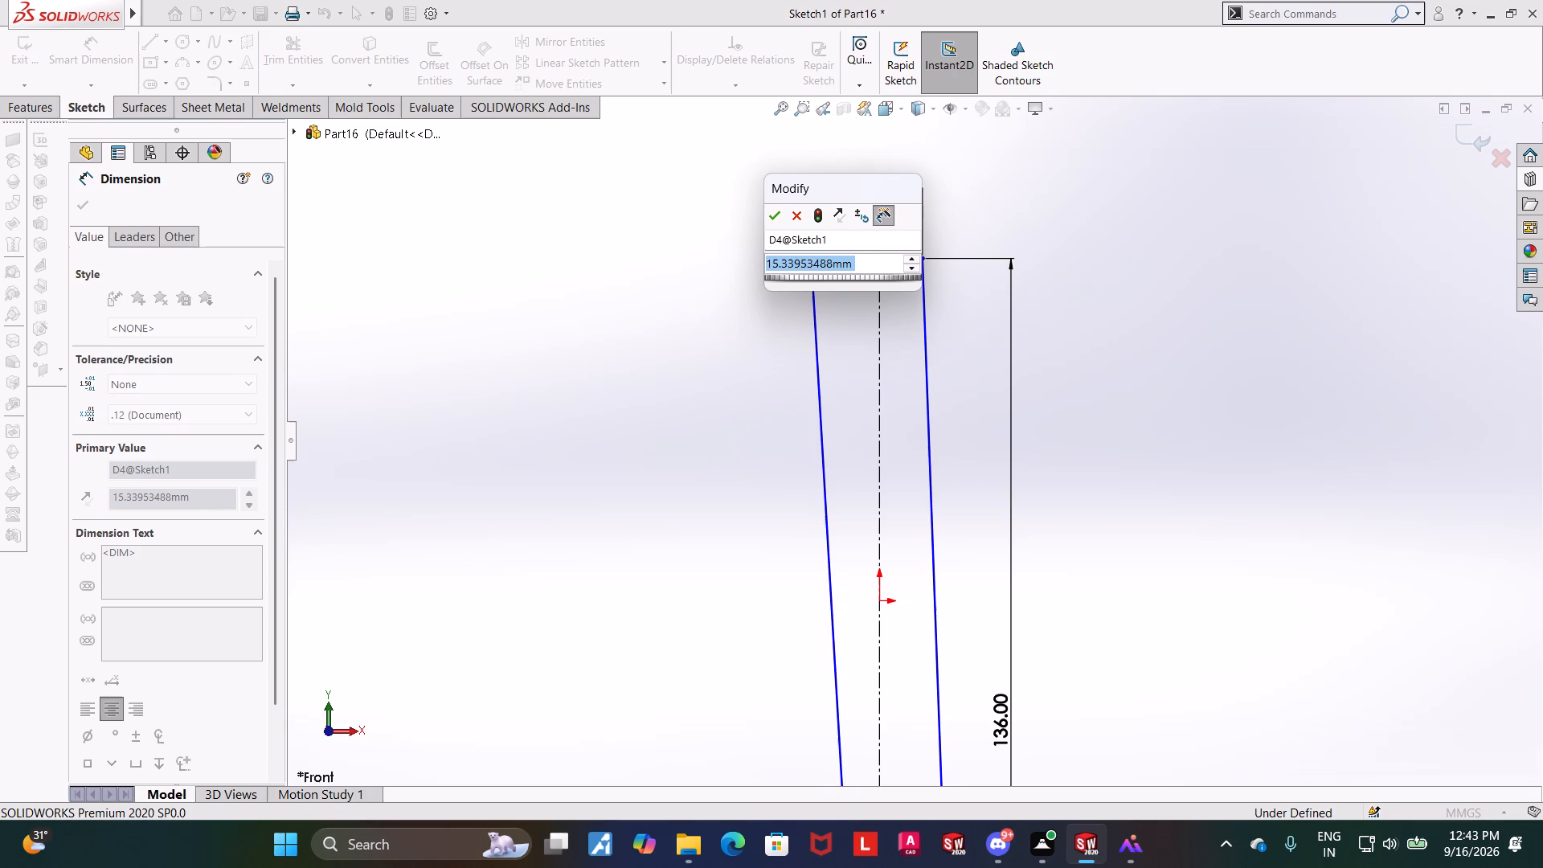
text(11)
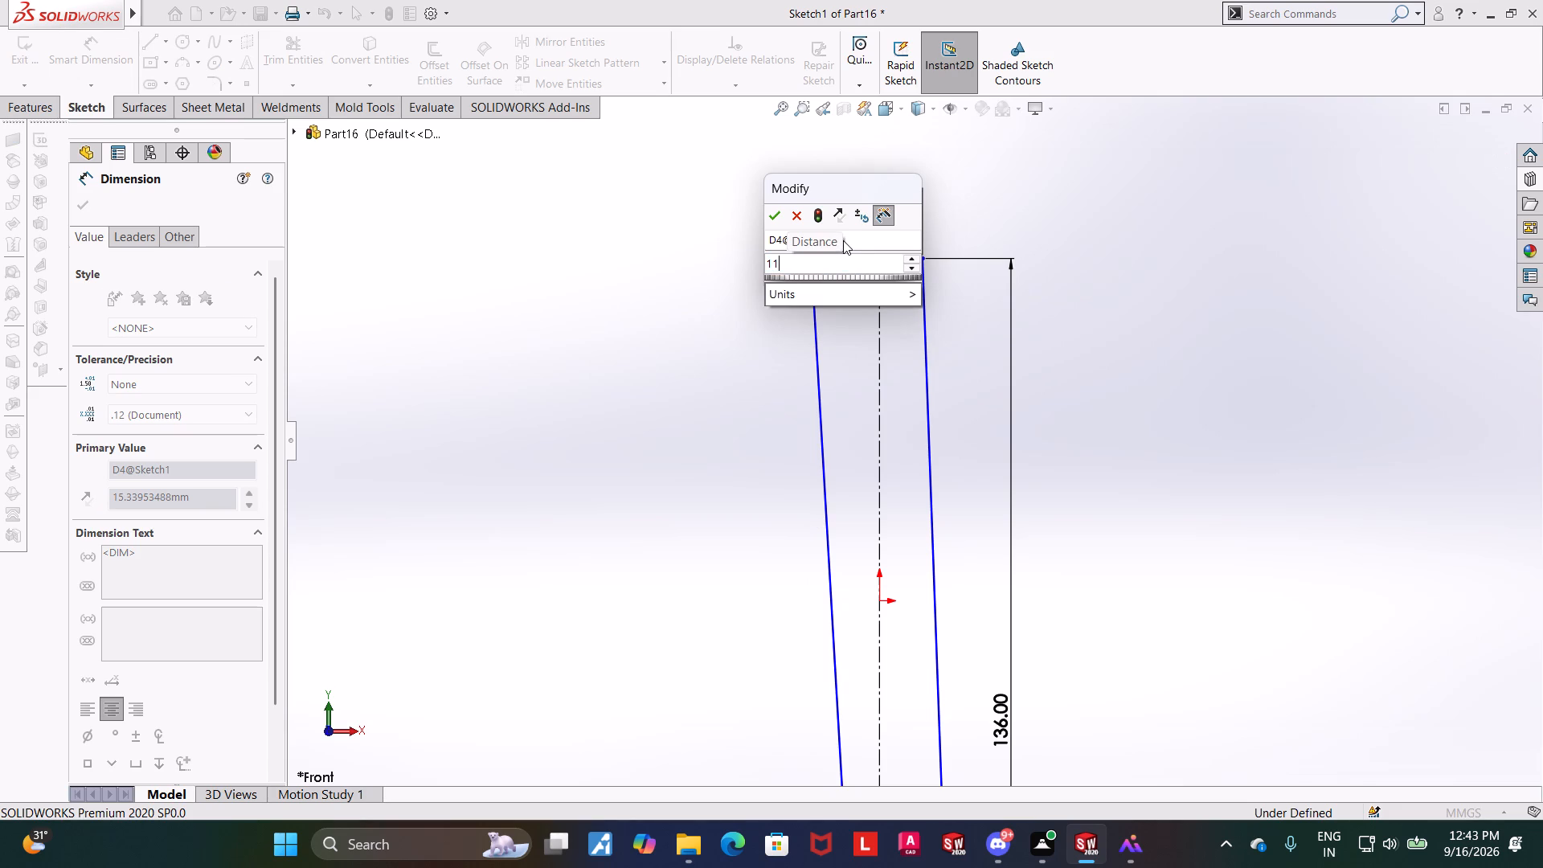
key(BackSpace)
text(1.5)
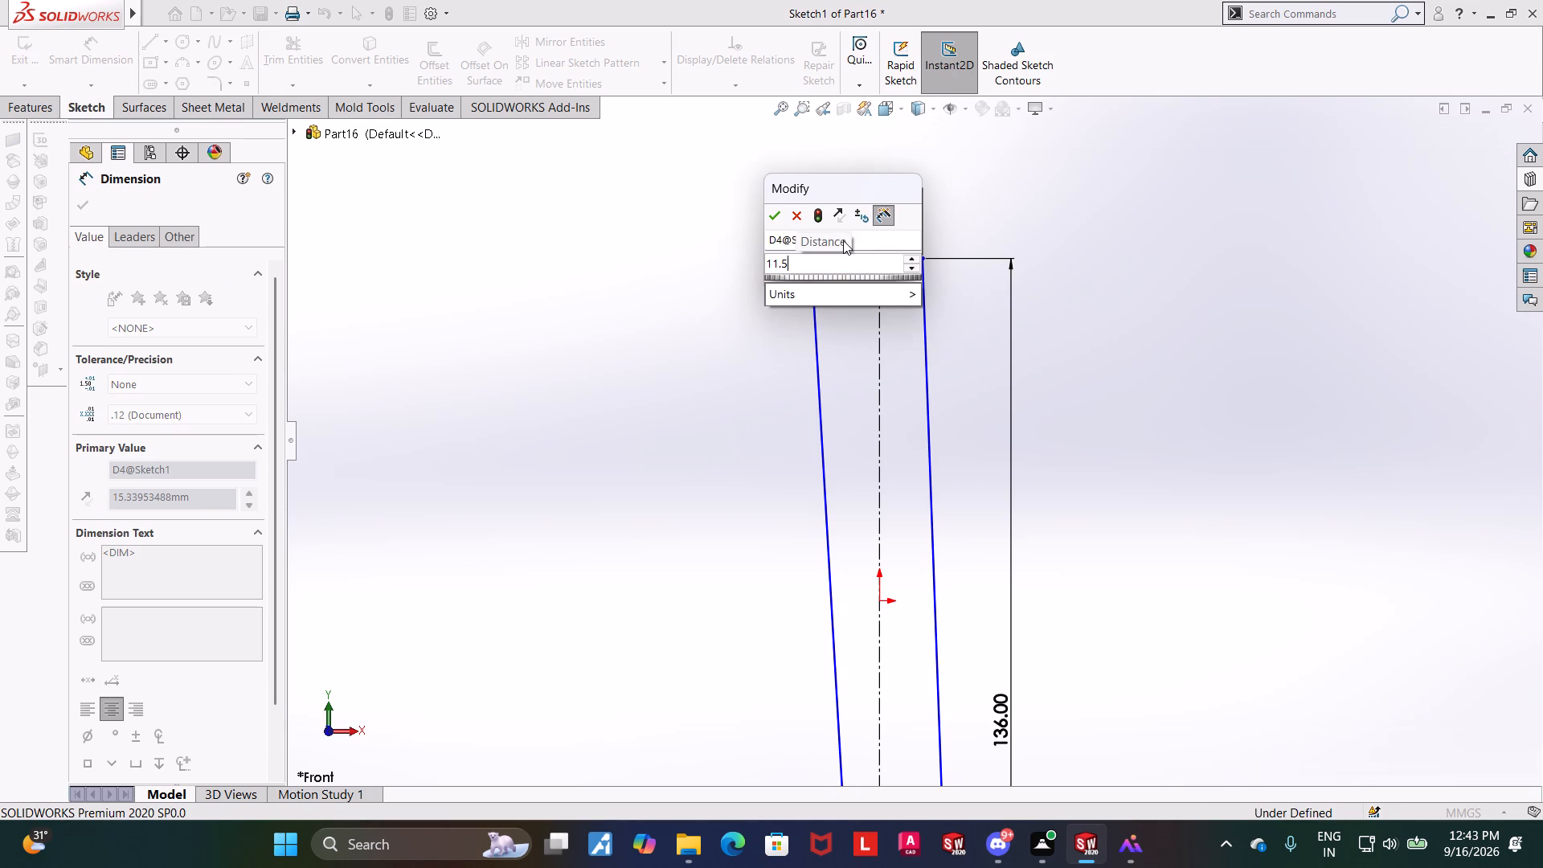
key(Return)
double_click(848, 223)
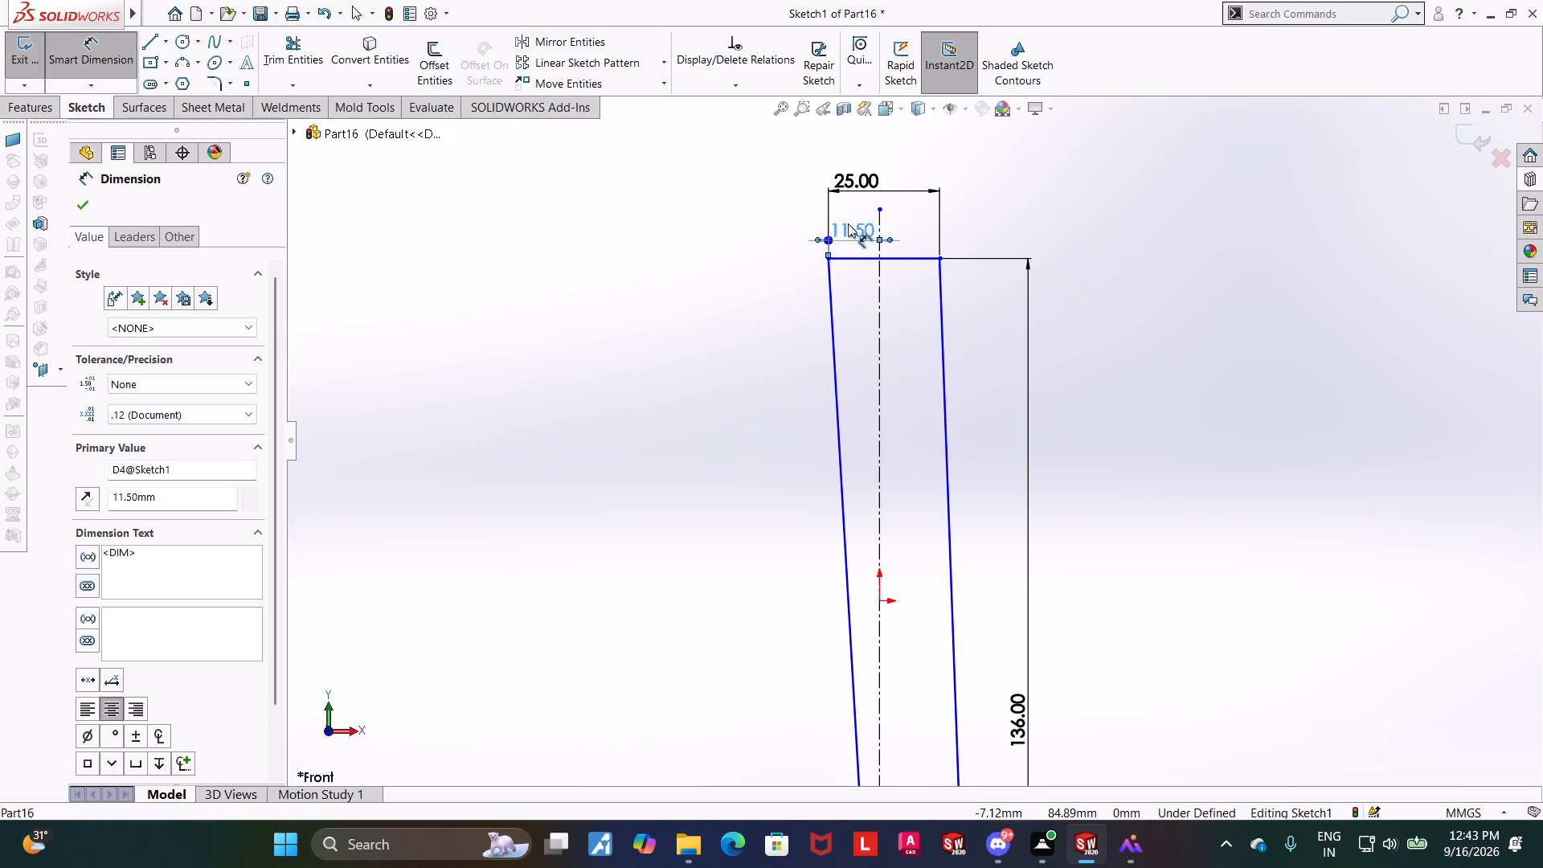
text(12.5)
key(Return)
key(Escape)
key(Escape)
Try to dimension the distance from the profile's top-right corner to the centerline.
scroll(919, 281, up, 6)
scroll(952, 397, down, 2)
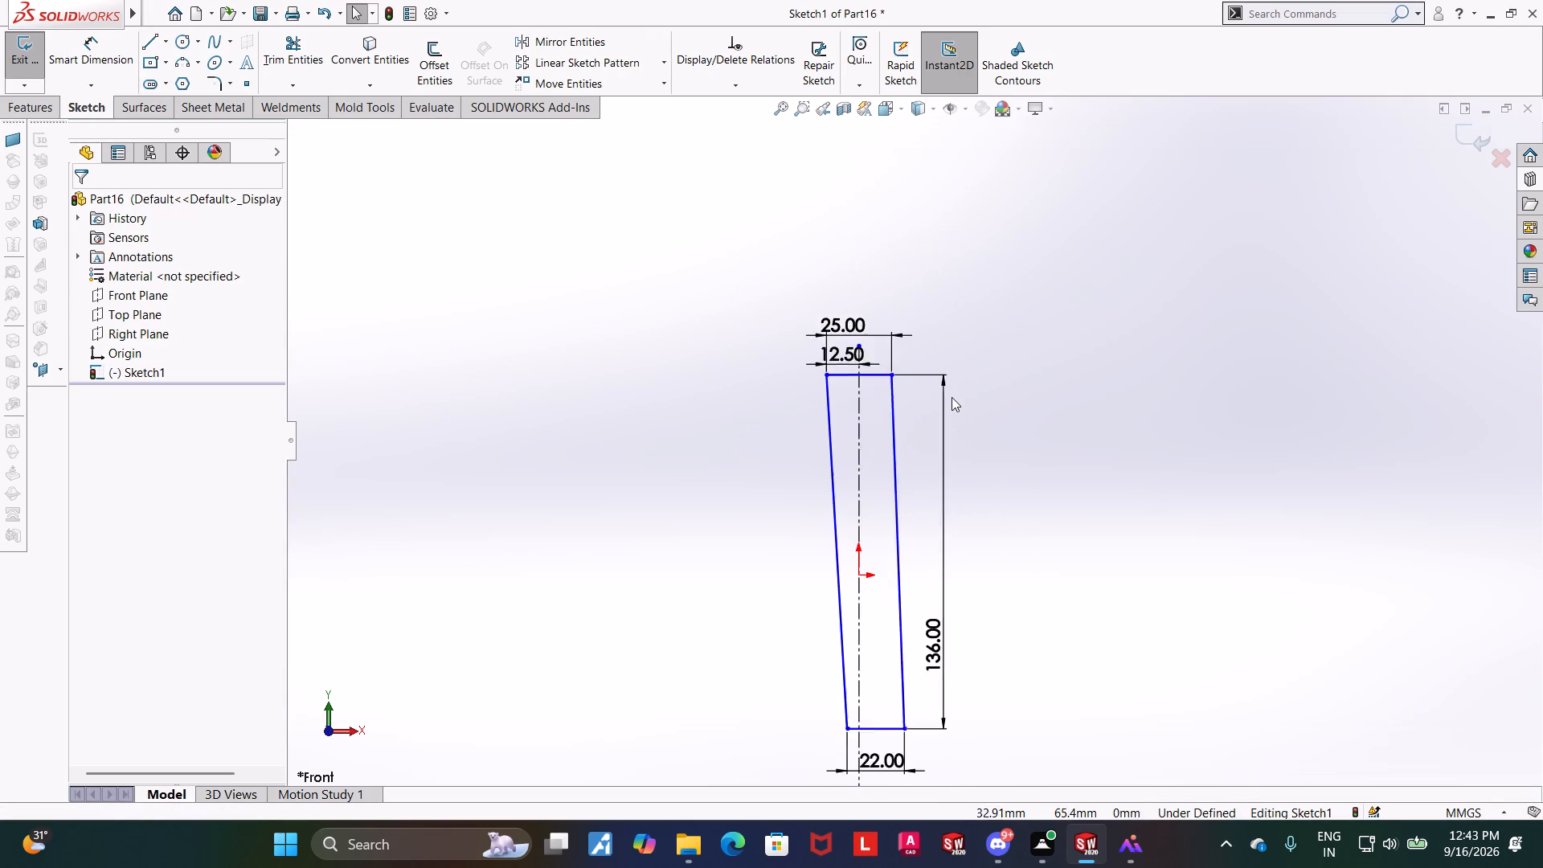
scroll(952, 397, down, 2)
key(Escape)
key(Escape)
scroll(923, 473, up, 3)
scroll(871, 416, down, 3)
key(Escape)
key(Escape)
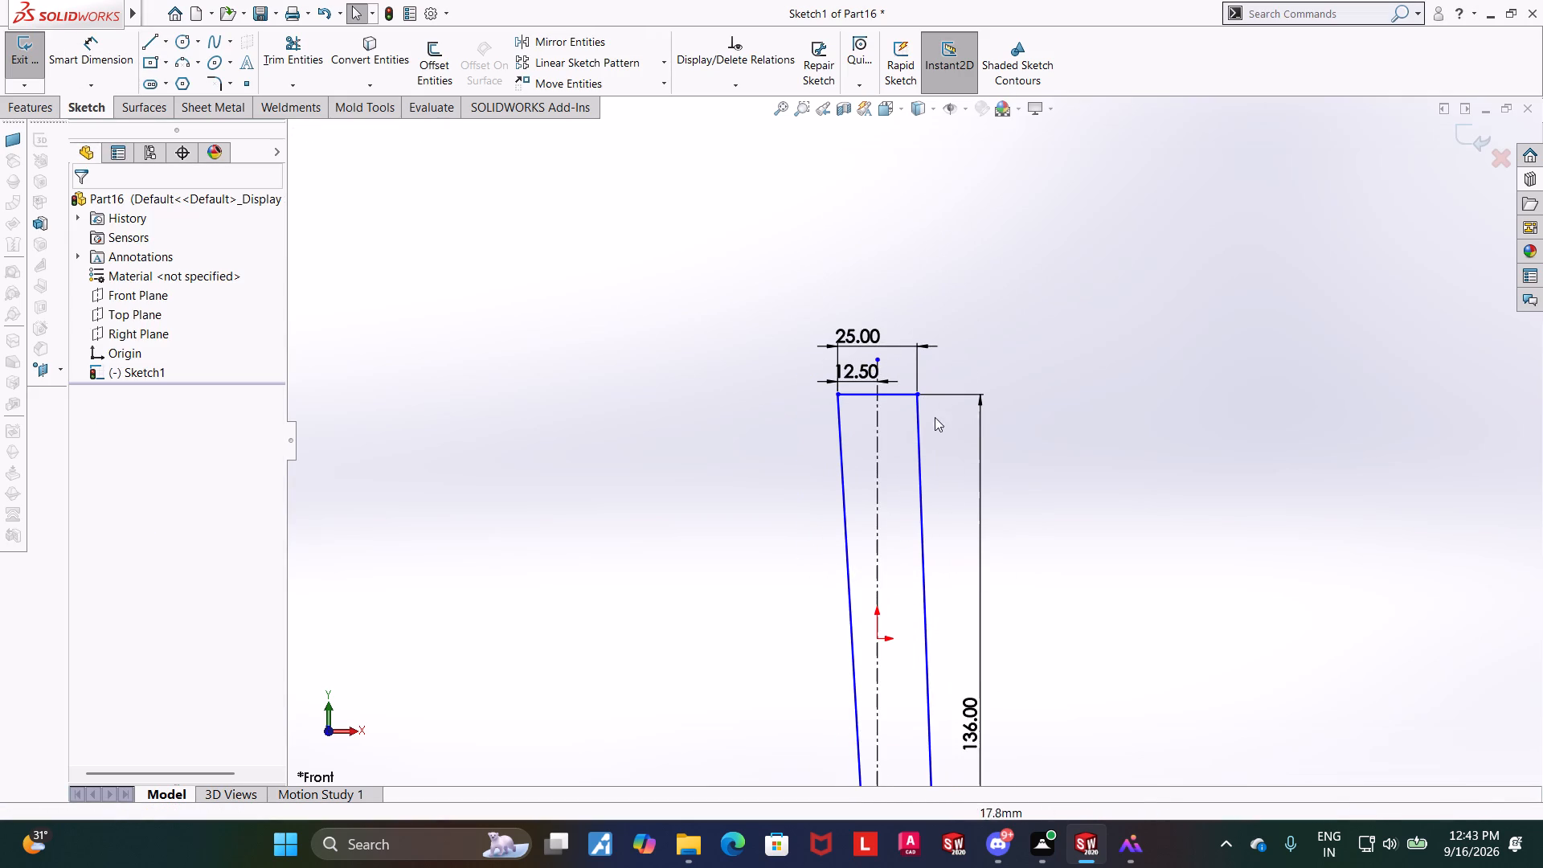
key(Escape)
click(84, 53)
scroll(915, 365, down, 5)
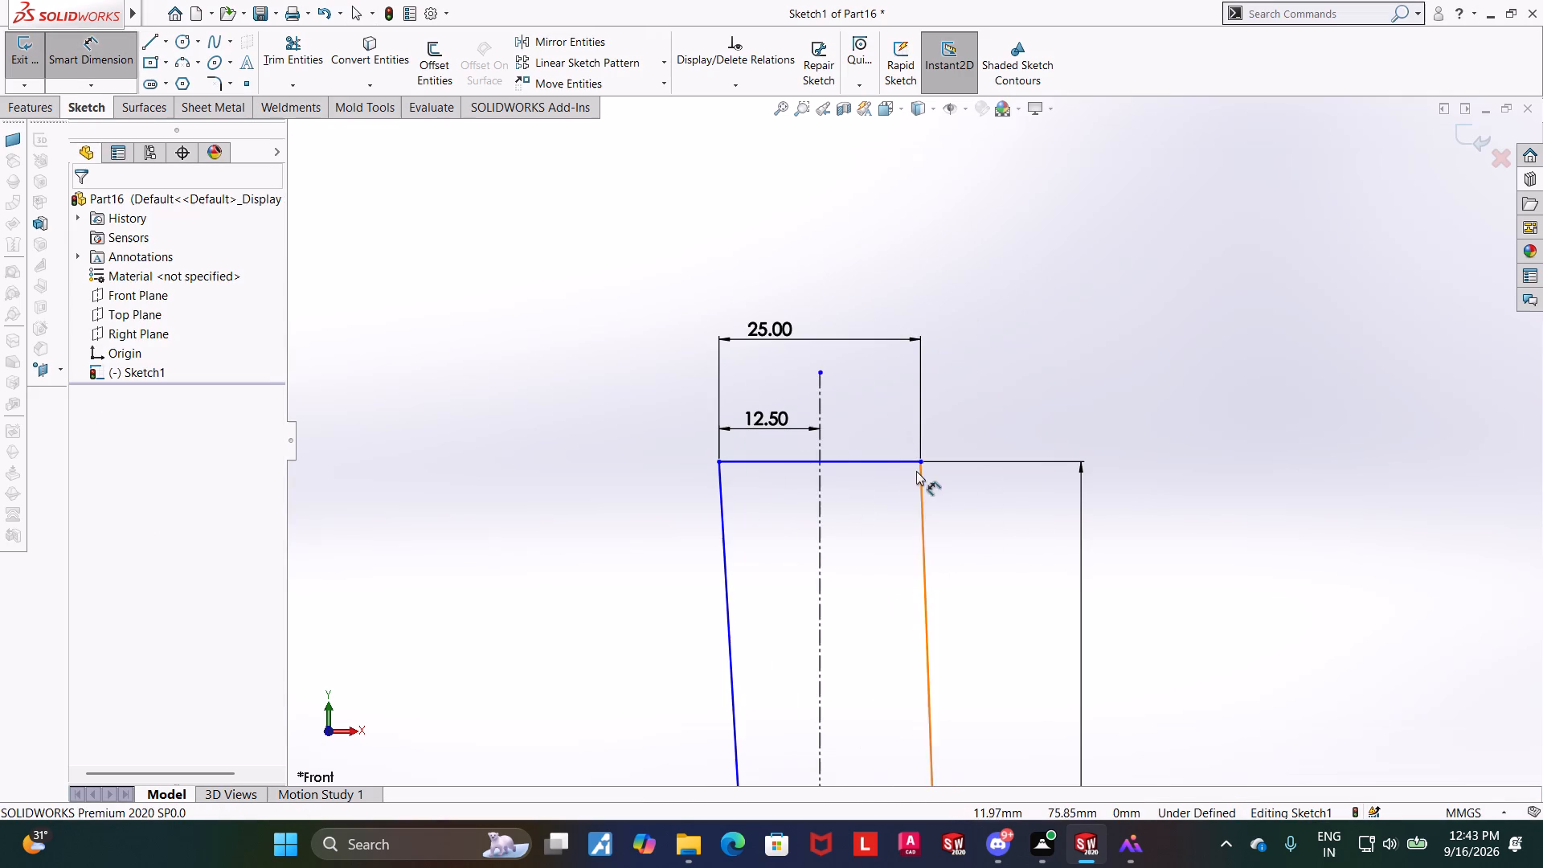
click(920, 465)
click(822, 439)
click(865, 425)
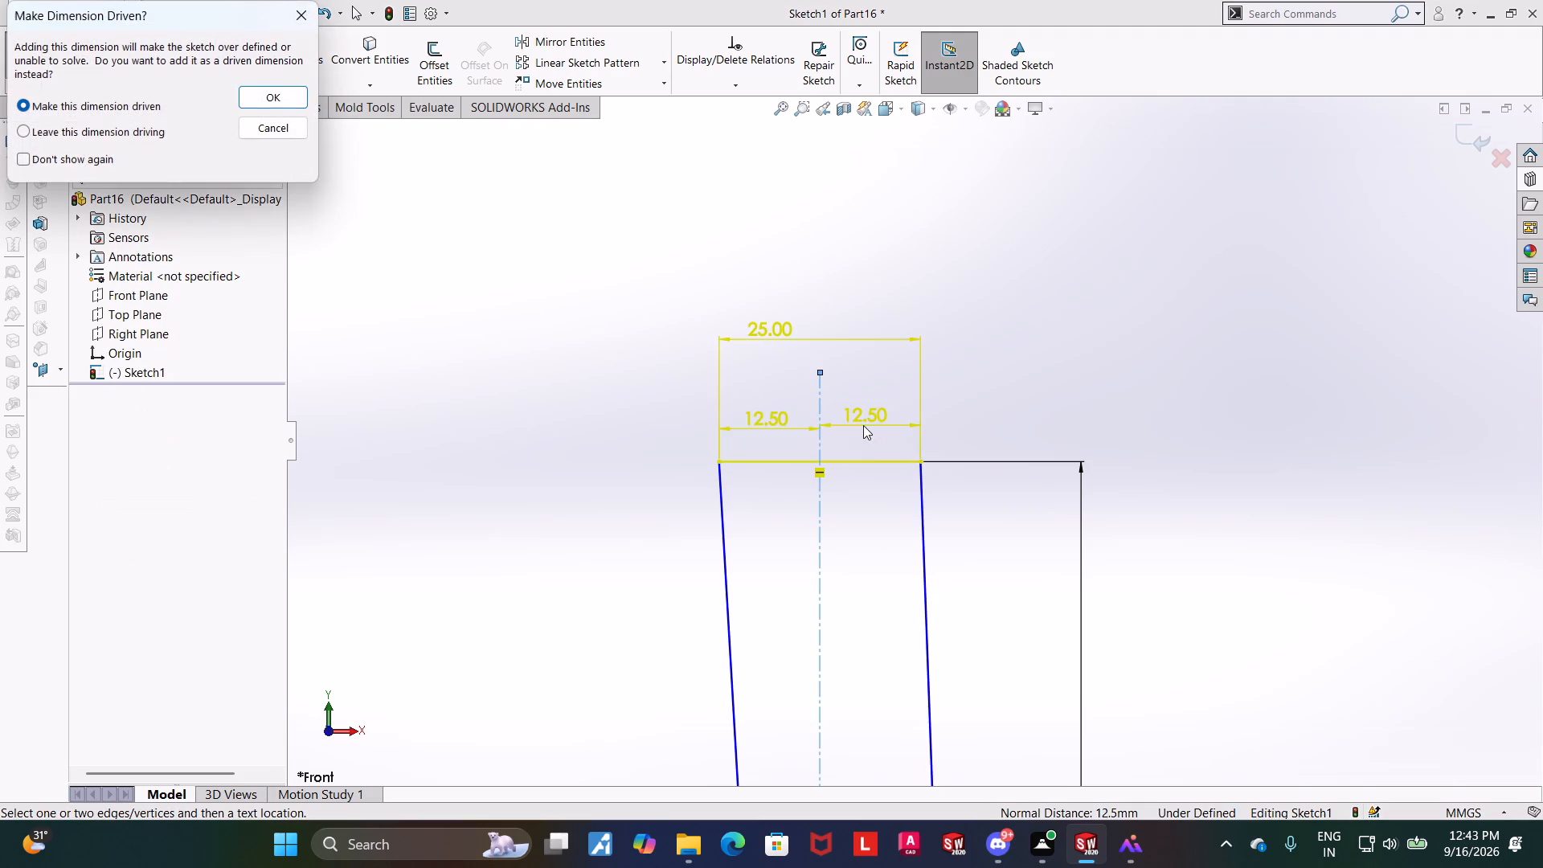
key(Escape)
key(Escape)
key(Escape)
Dimension the horizontal distance from the profile's bottom-right corner to the centerline to 11 mm.
scroll(844, 434, up, 11)
scroll(916, 594, down, 7)
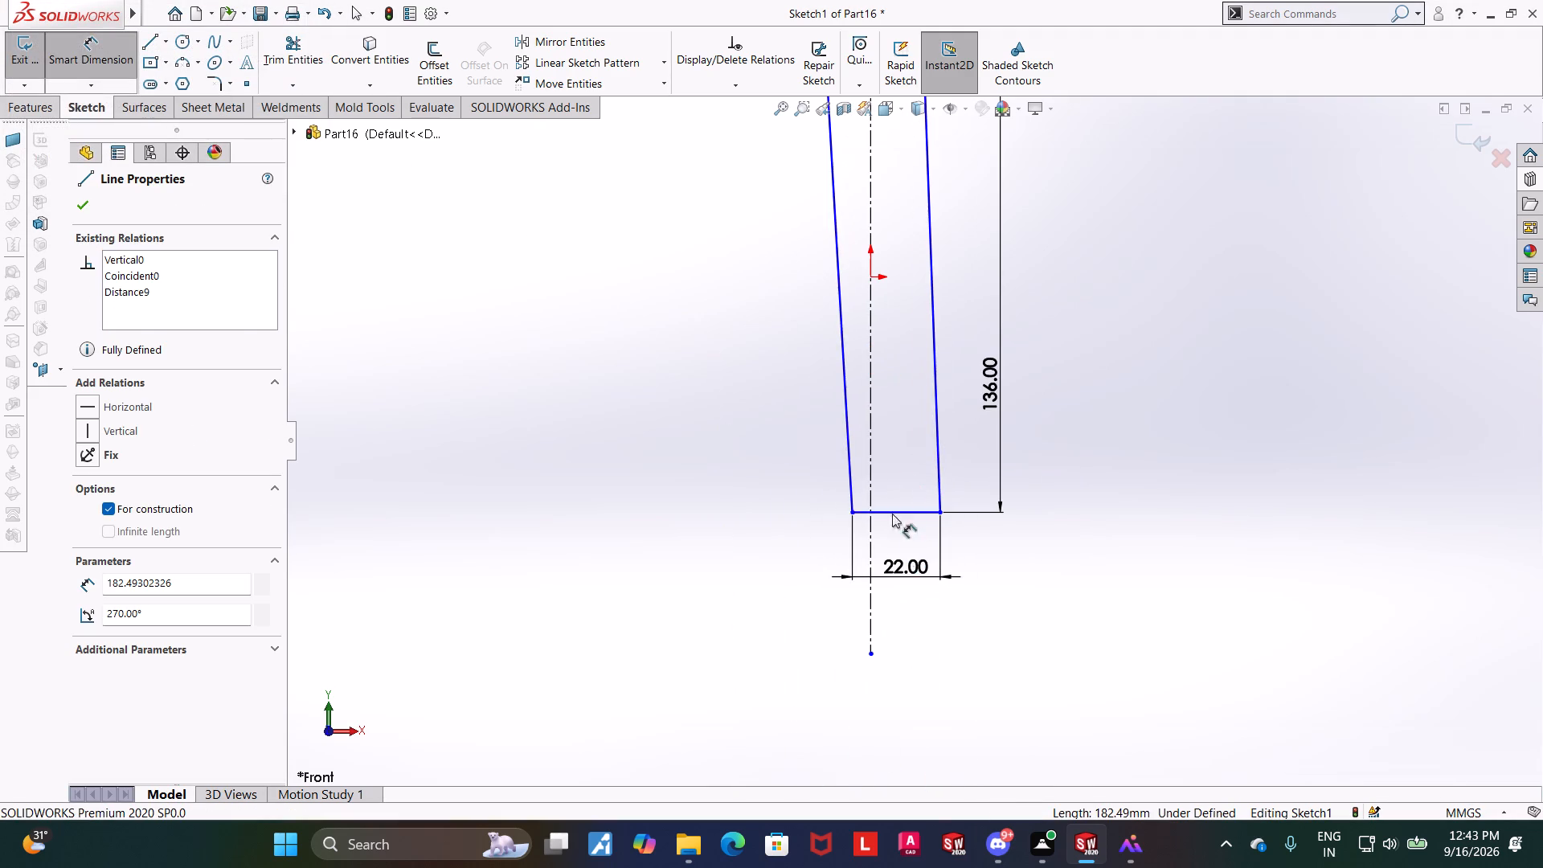
key(Escape)
key(Escape)
click(80, 39)
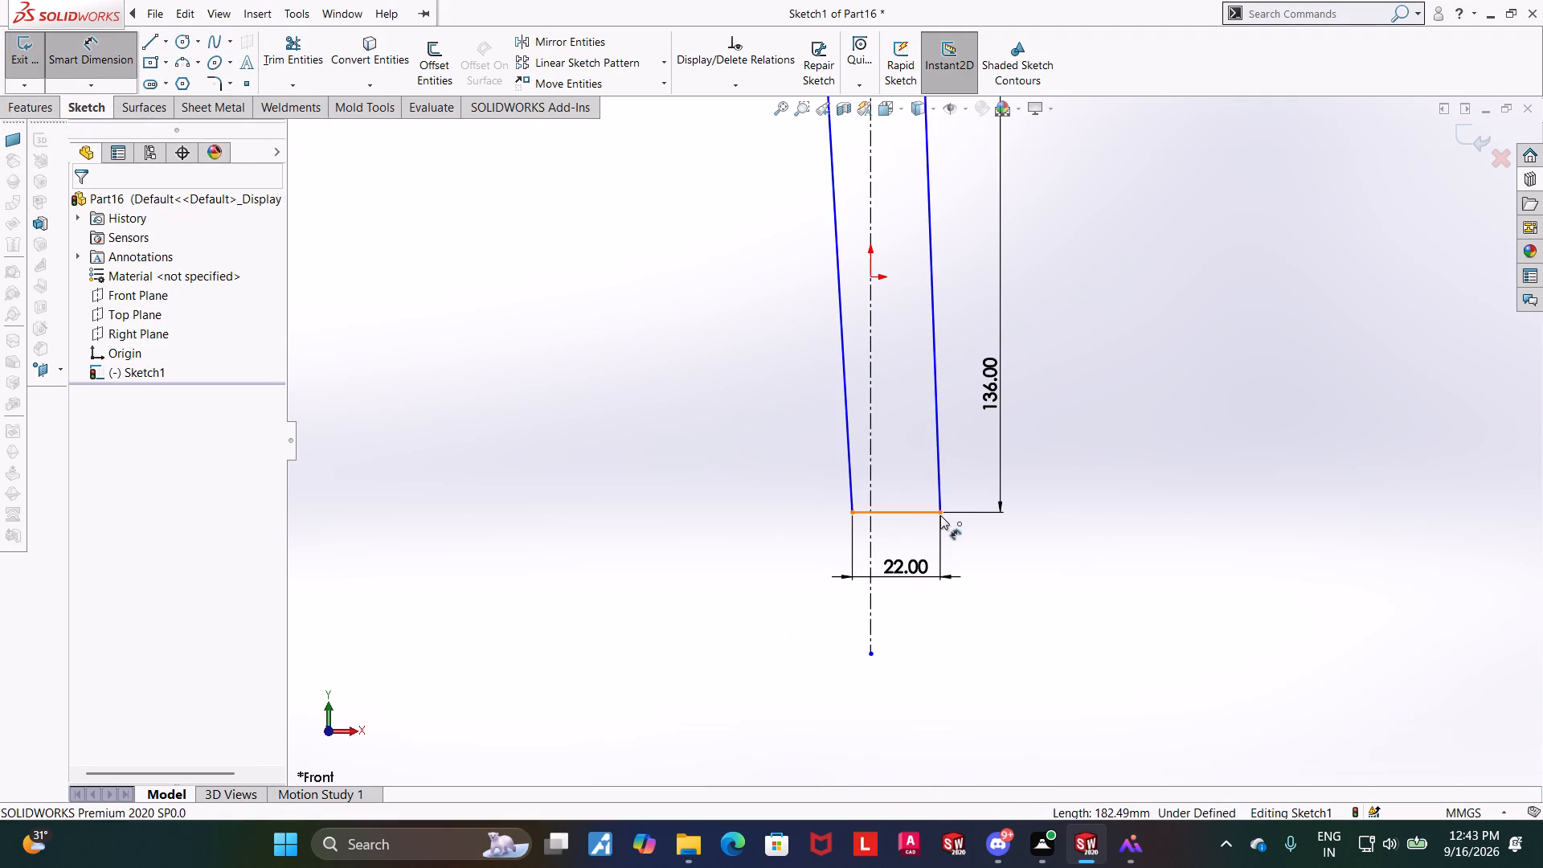
click(940, 515)
click(872, 493)
click(899, 480)
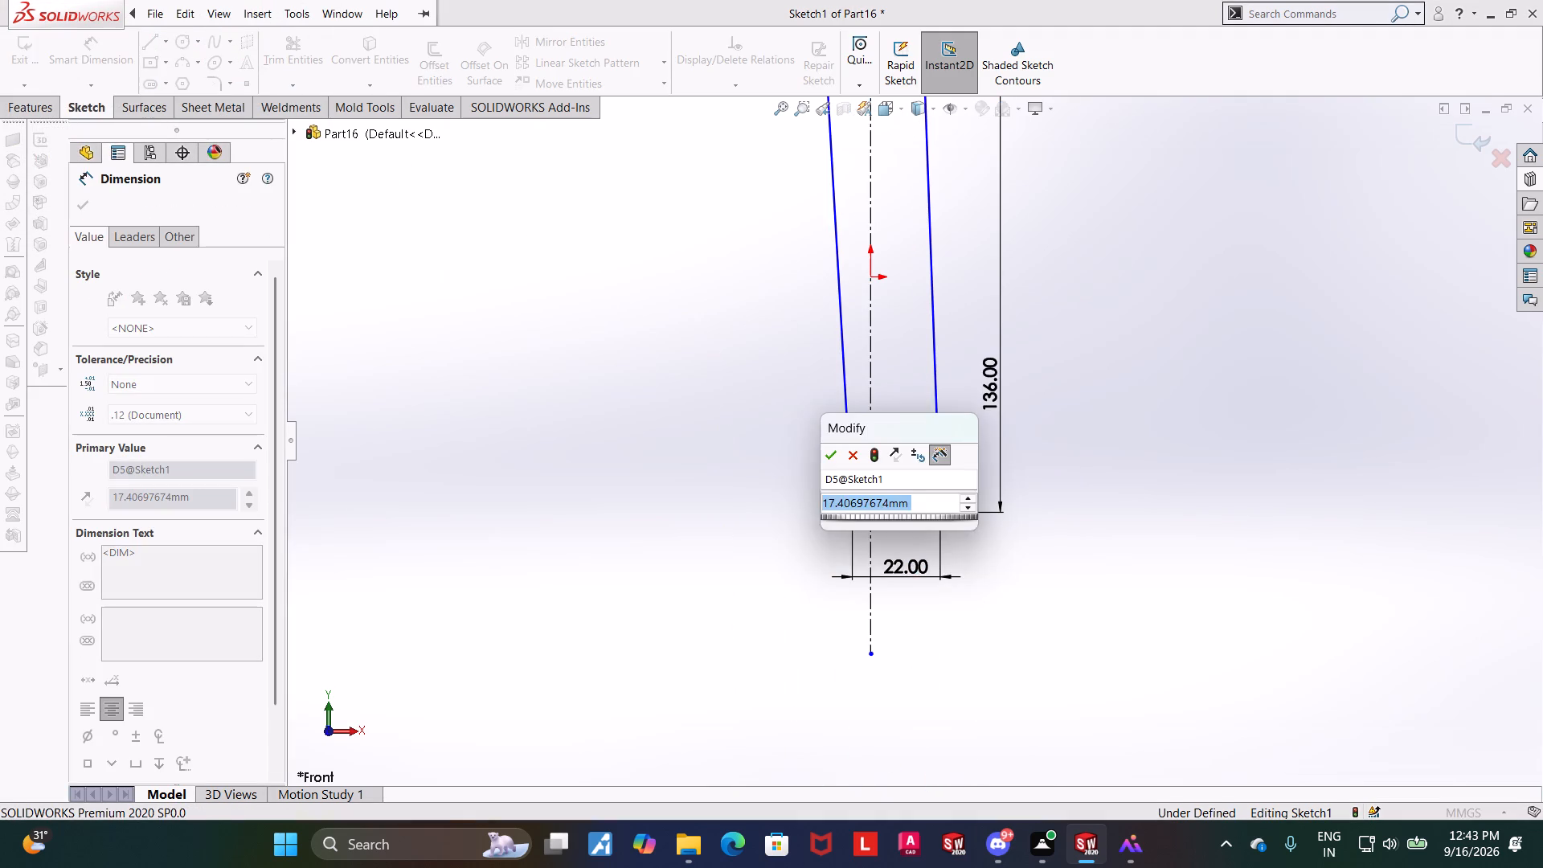
text(11)
key(Return)
key(Escape)
key(Escape)
Examine the dimensioned tapered profile and its symmetry about the centerline.
scroll(967, 533, up, 5)
scroll(896, 431, down, 3)
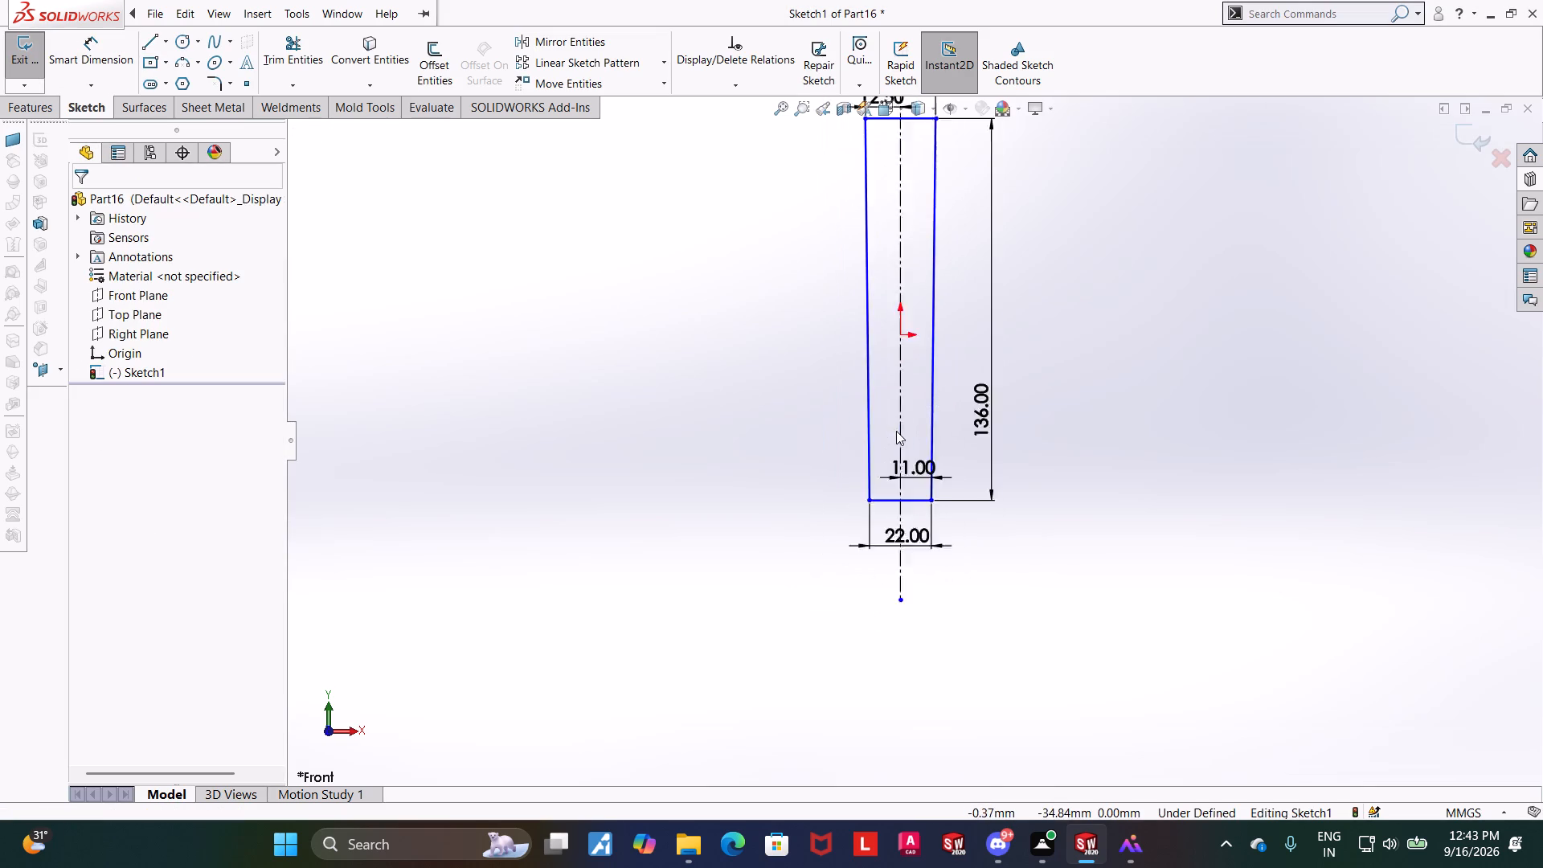
scroll(896, 431, down, 1)
key(Escape)
key(Escape)
scroll(553, 256, up, 6)
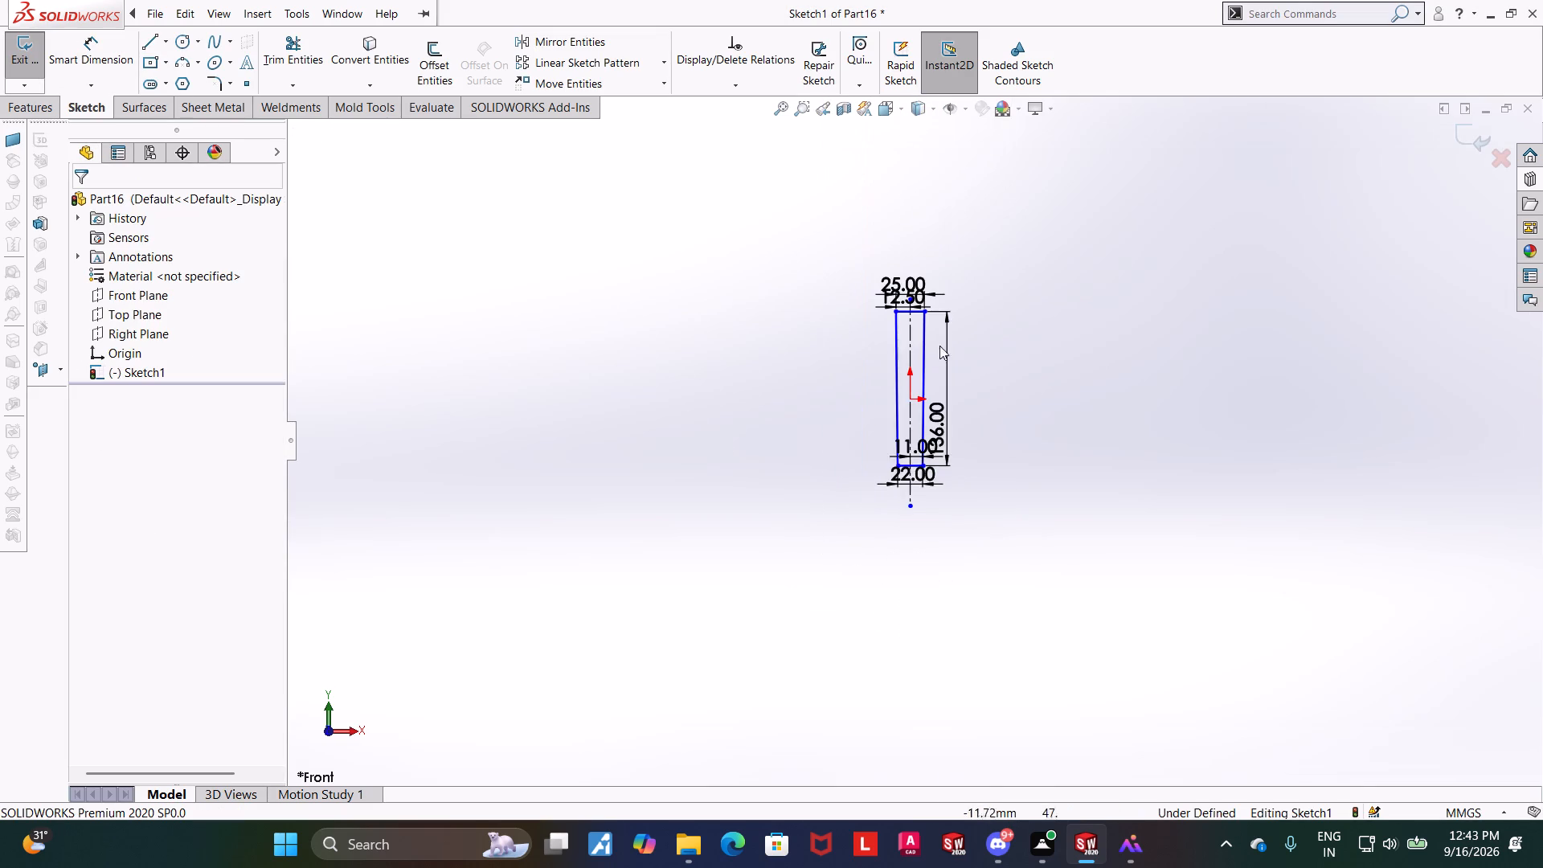
scroll(927, 331, down, 4)
key(Escape)
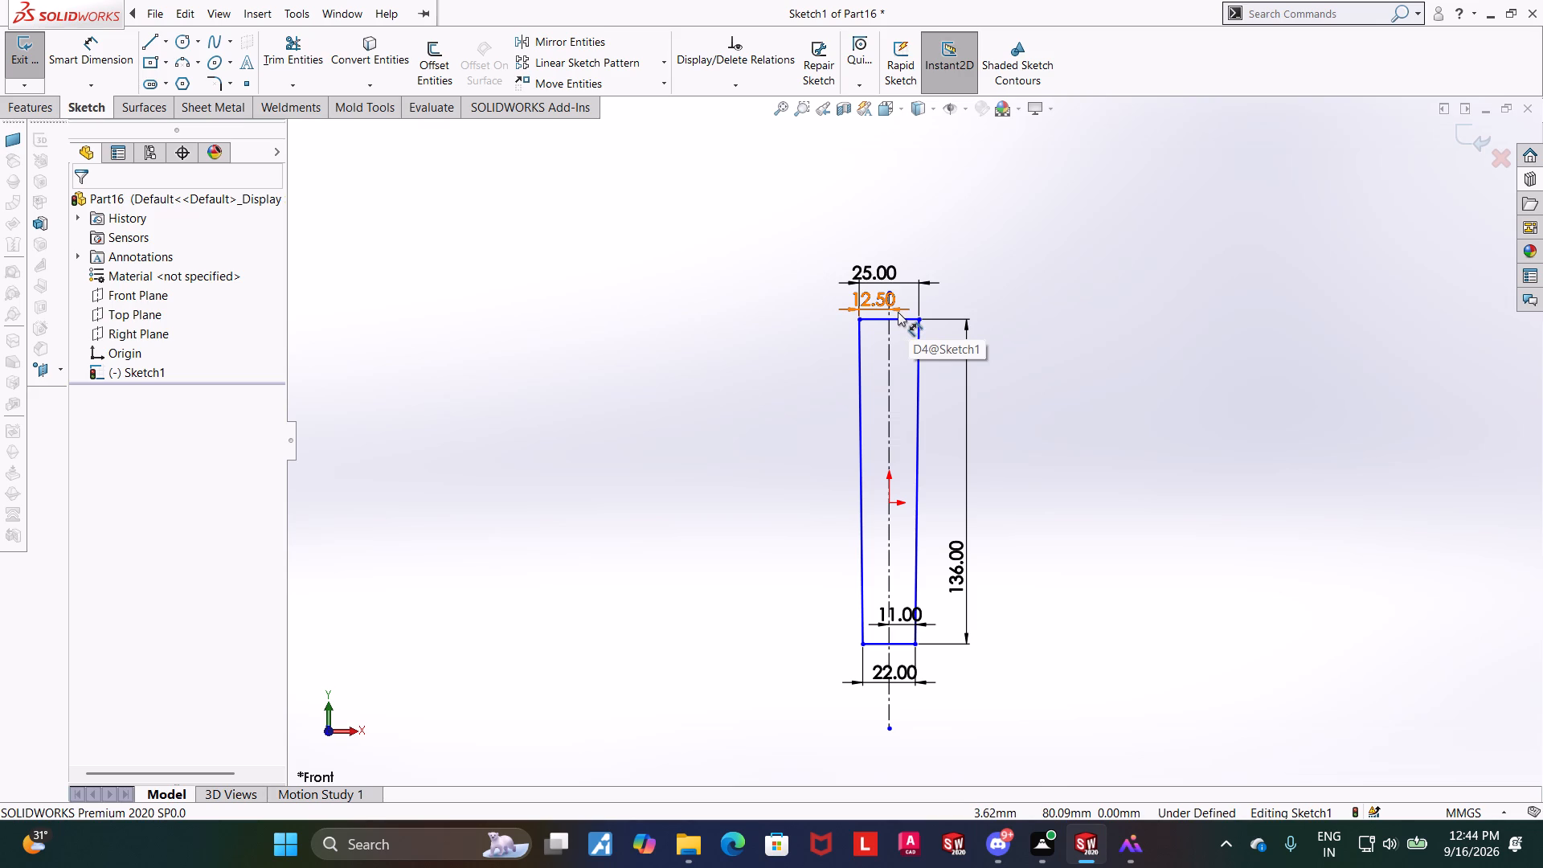
key(Escape)
key(Escape)
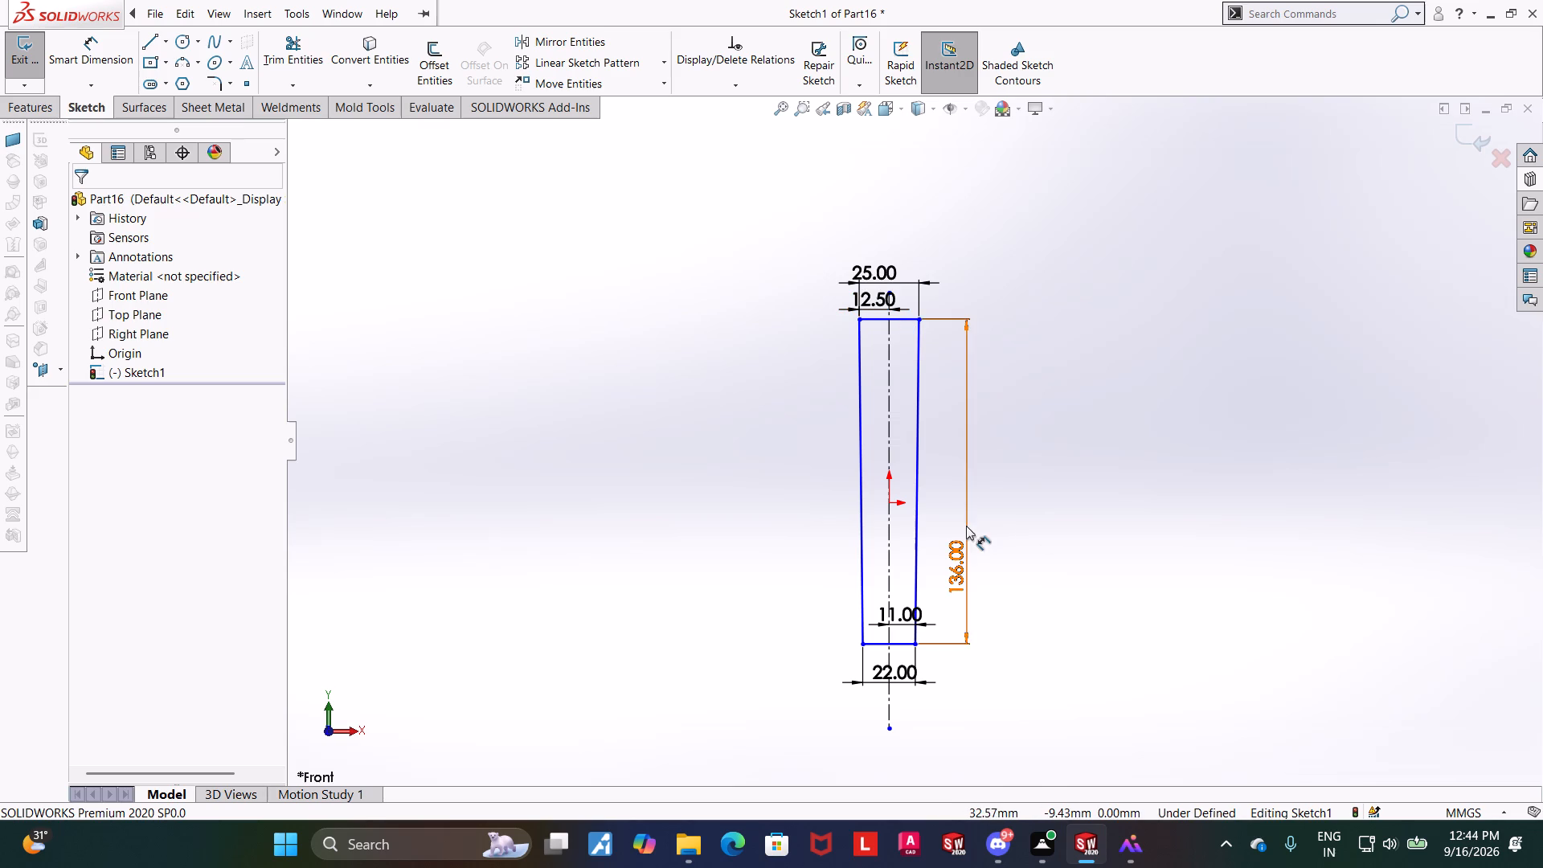
scroll(966, 525, down, 1)
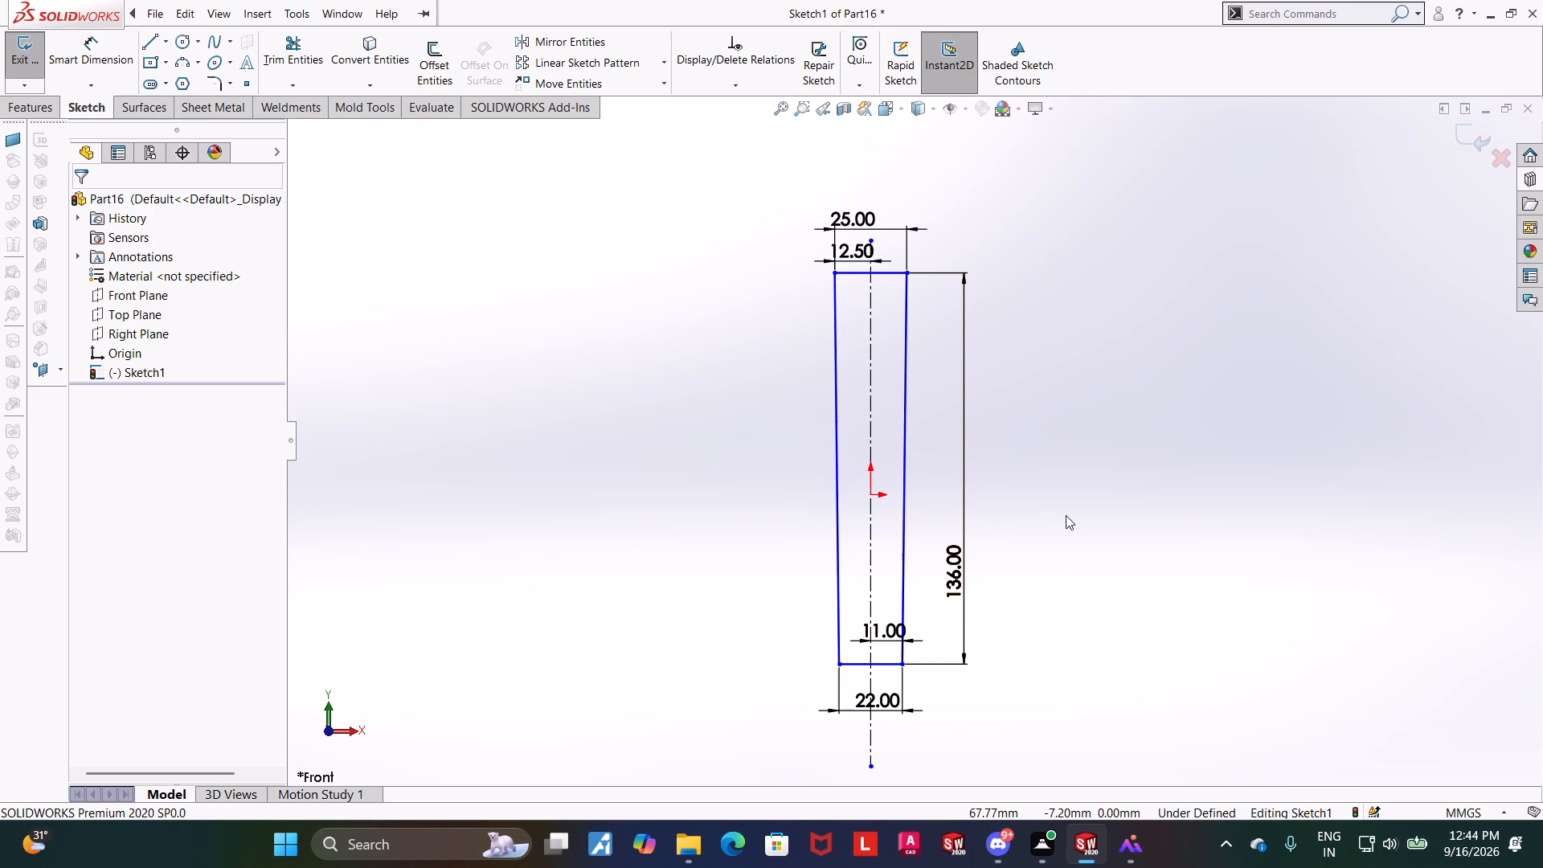
middle_drag(1100, 495, 1058, 522)
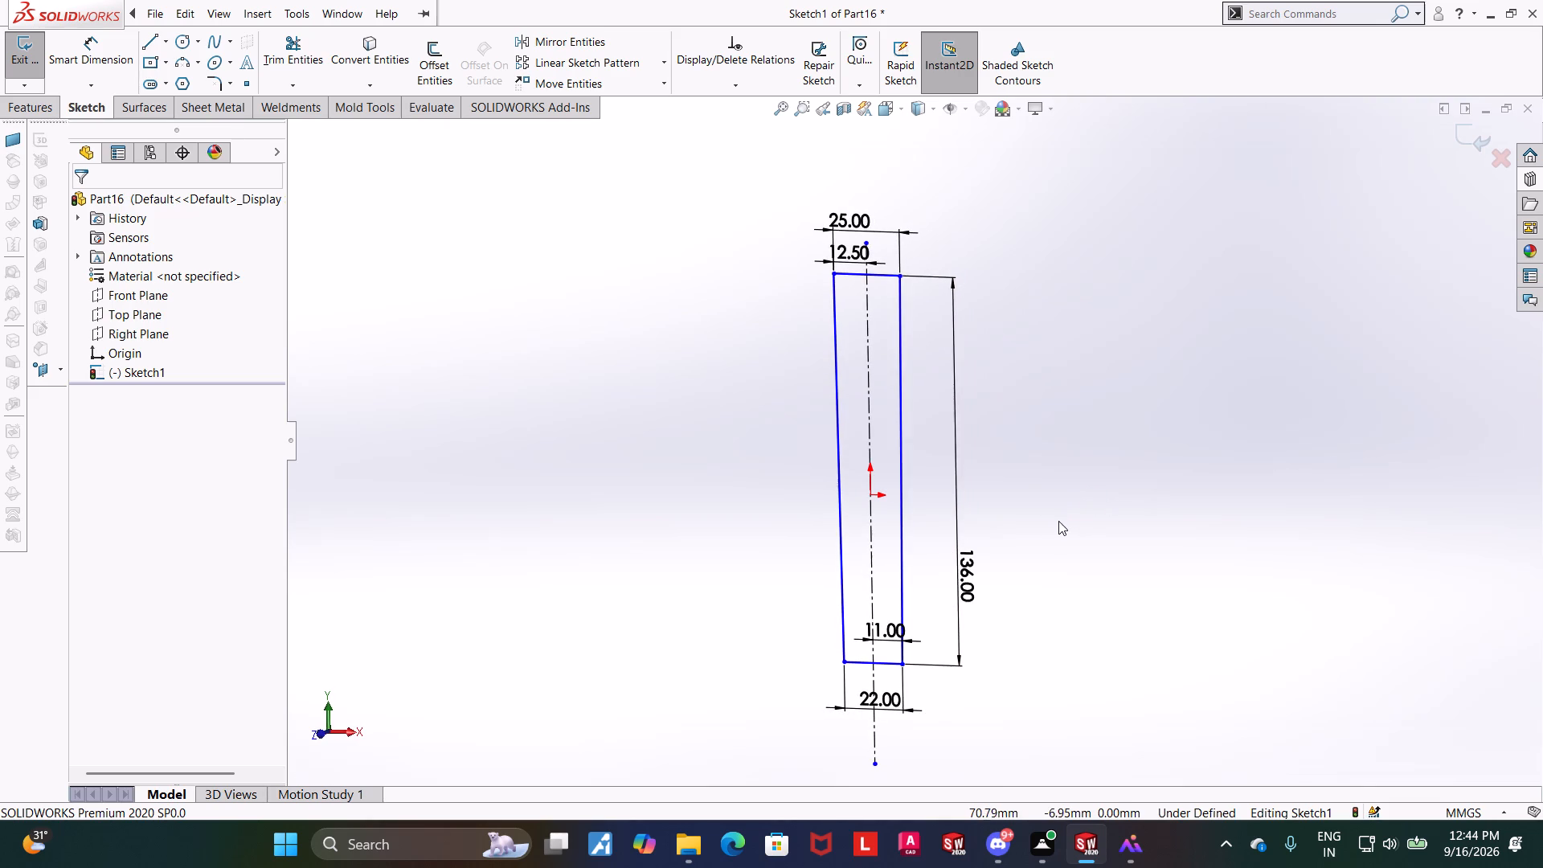
middle_drag(1058, 516, 1090, 509)
click(162, 375)
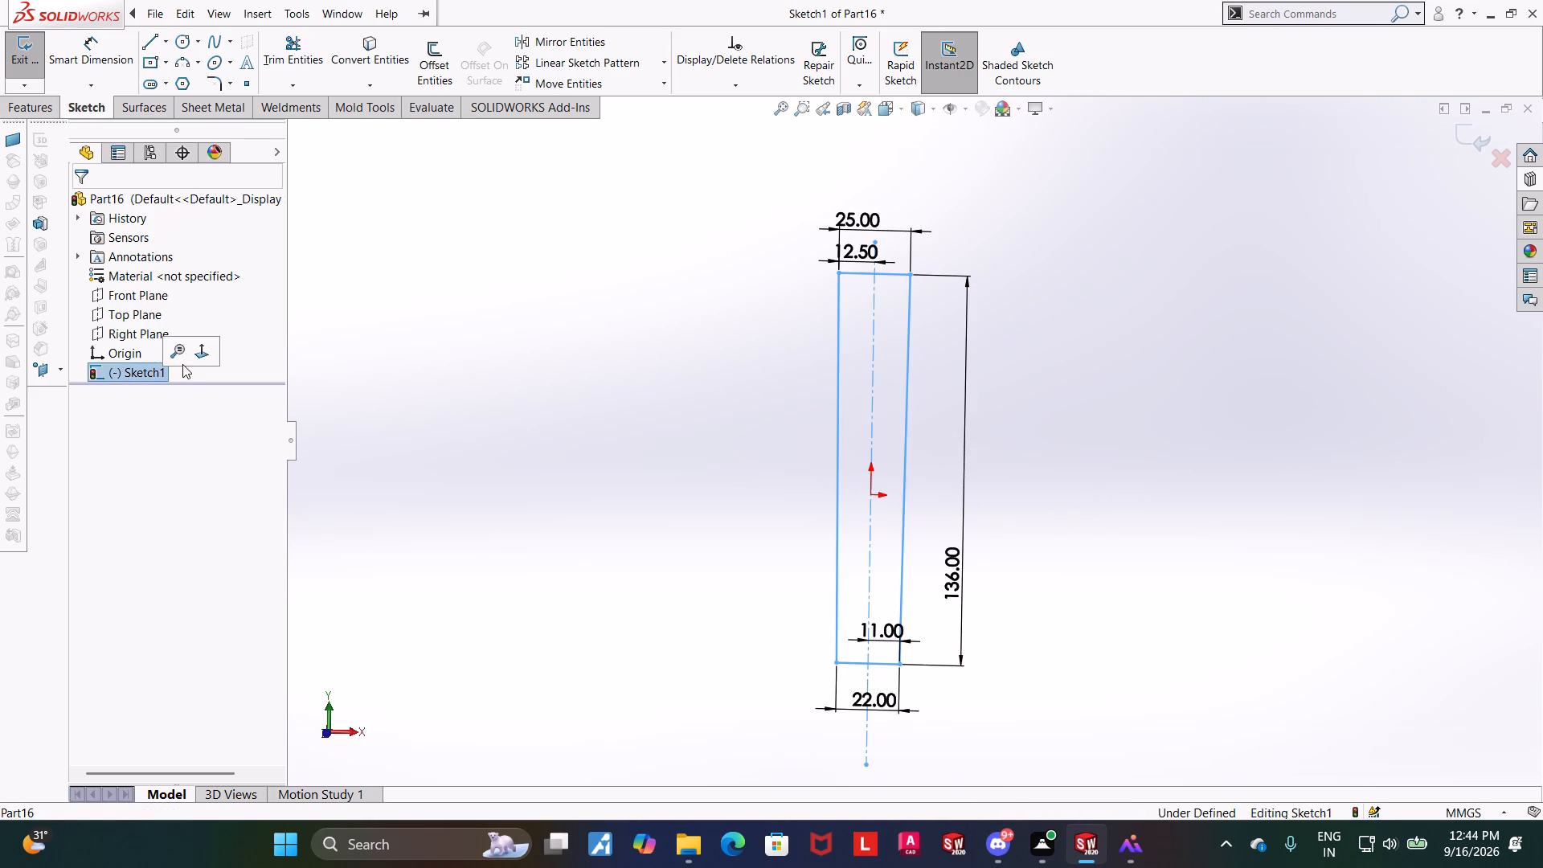
click(199, 353)
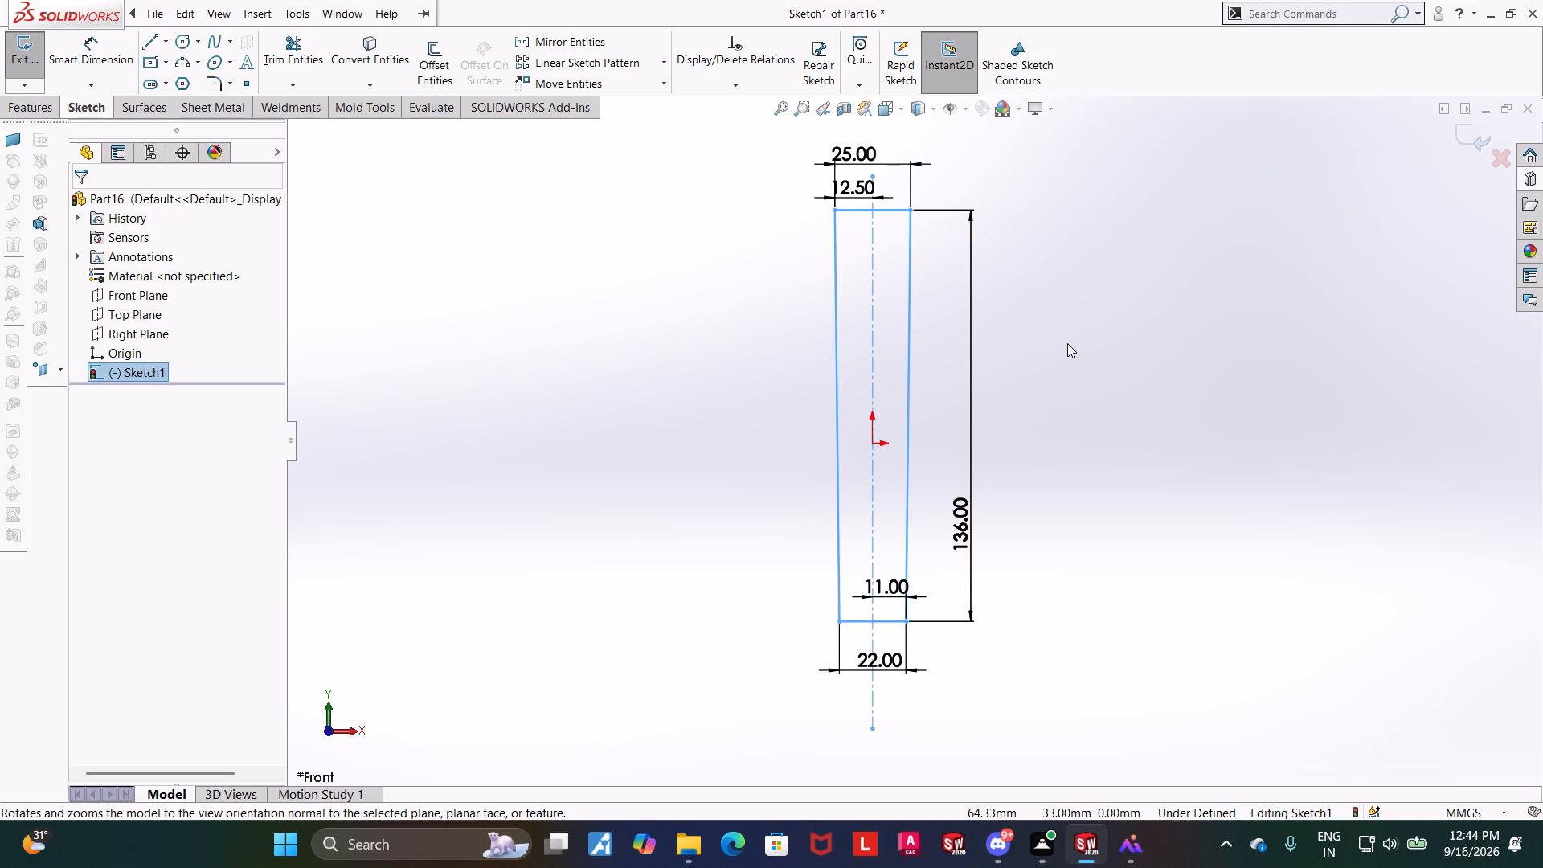
Fillet the two upper corners of the tapered profile with a 5 mm radius.
scroll(902, 180, down, 2)
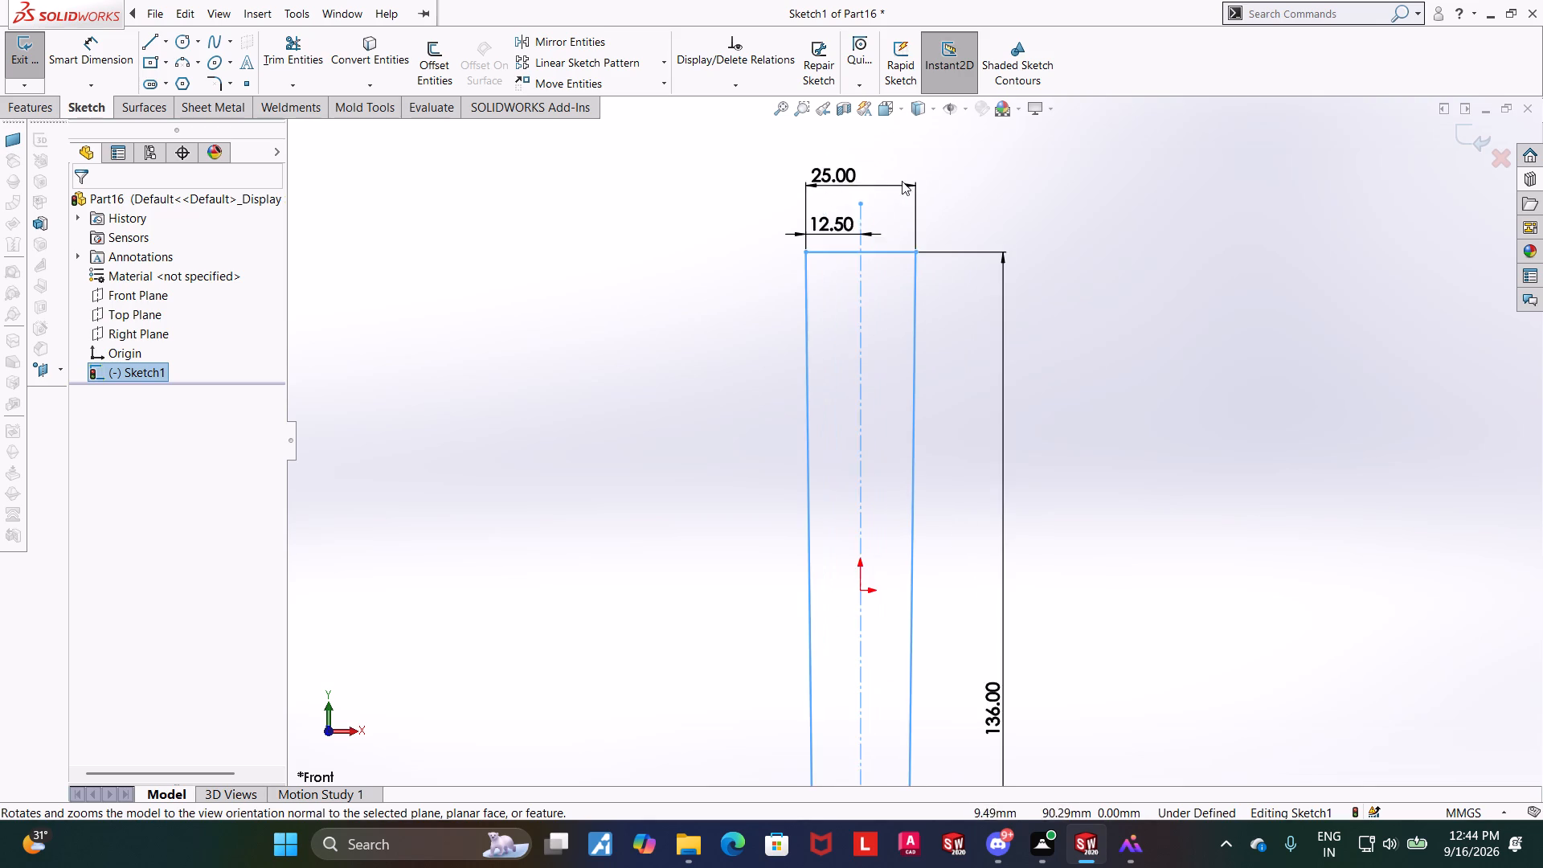
scroll(902, 181, down, 2)
click(211, 88)
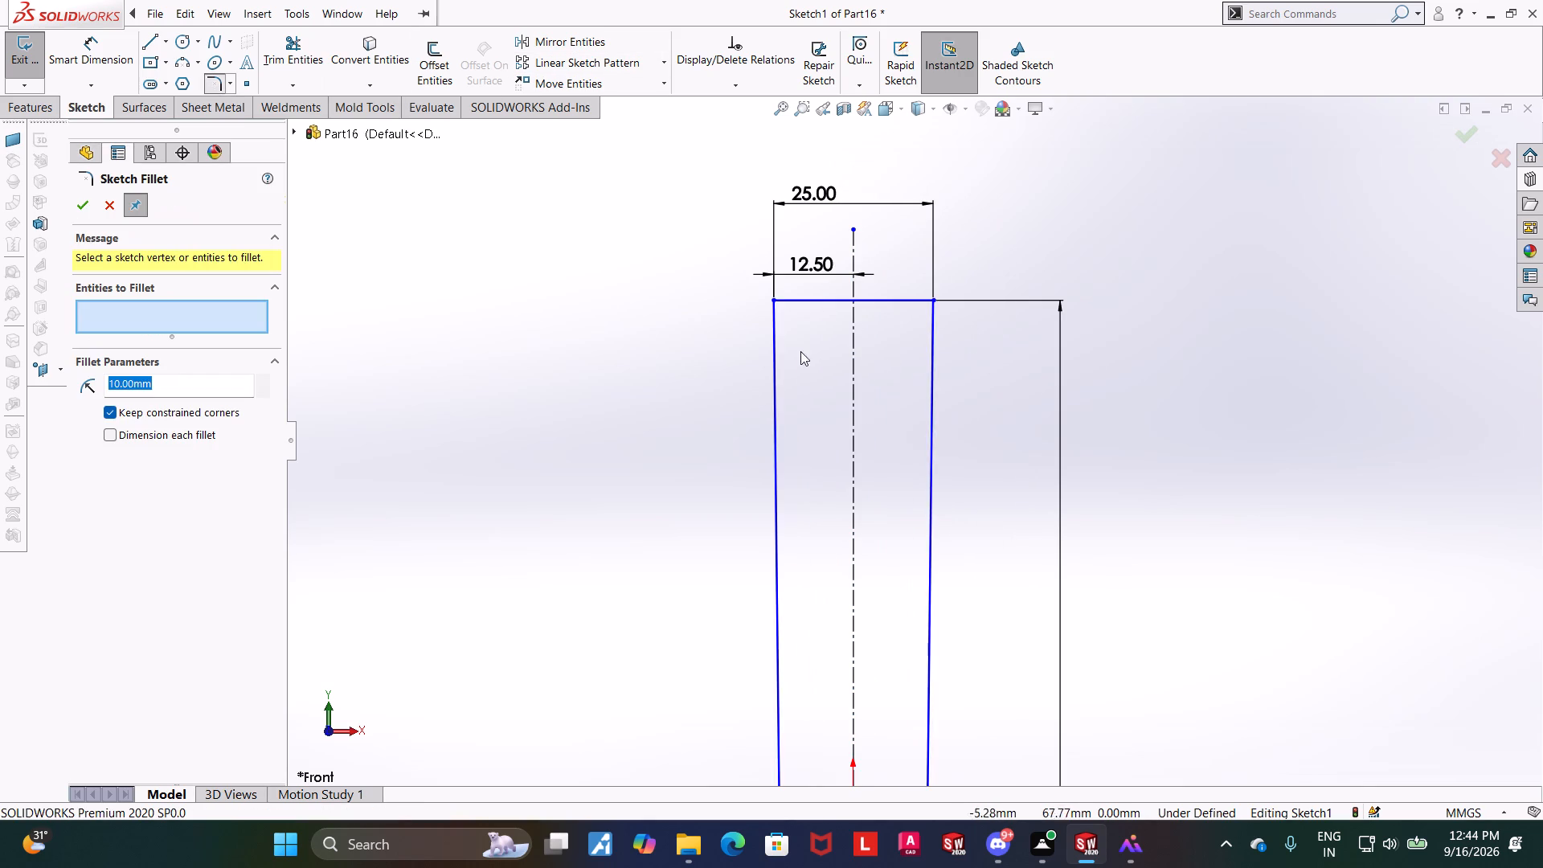
click(771, 335)
click(891, 297)
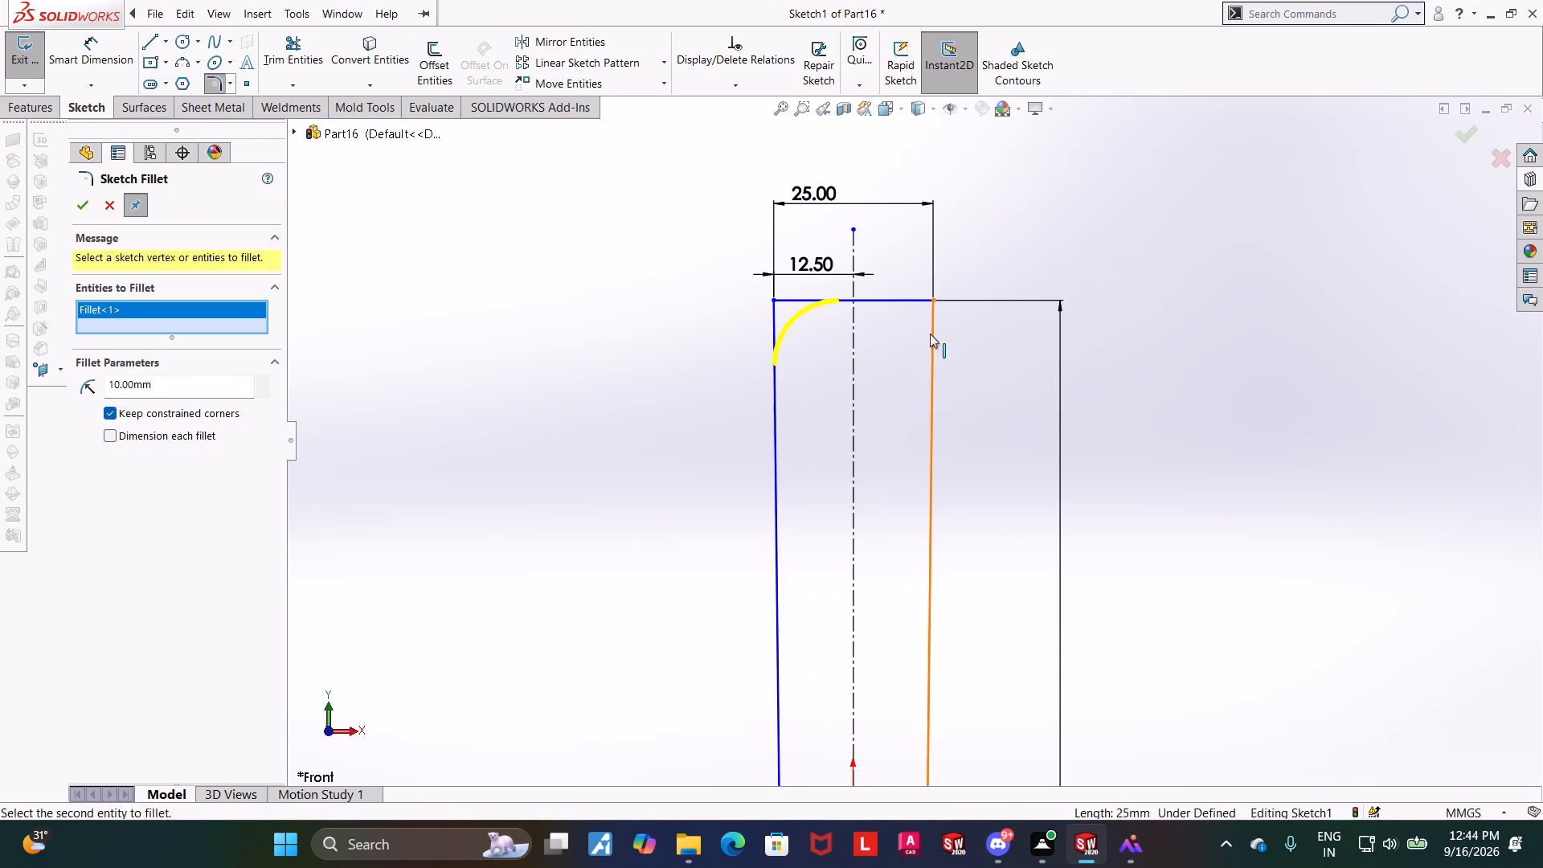
click(930, 334)
click(904, 300)
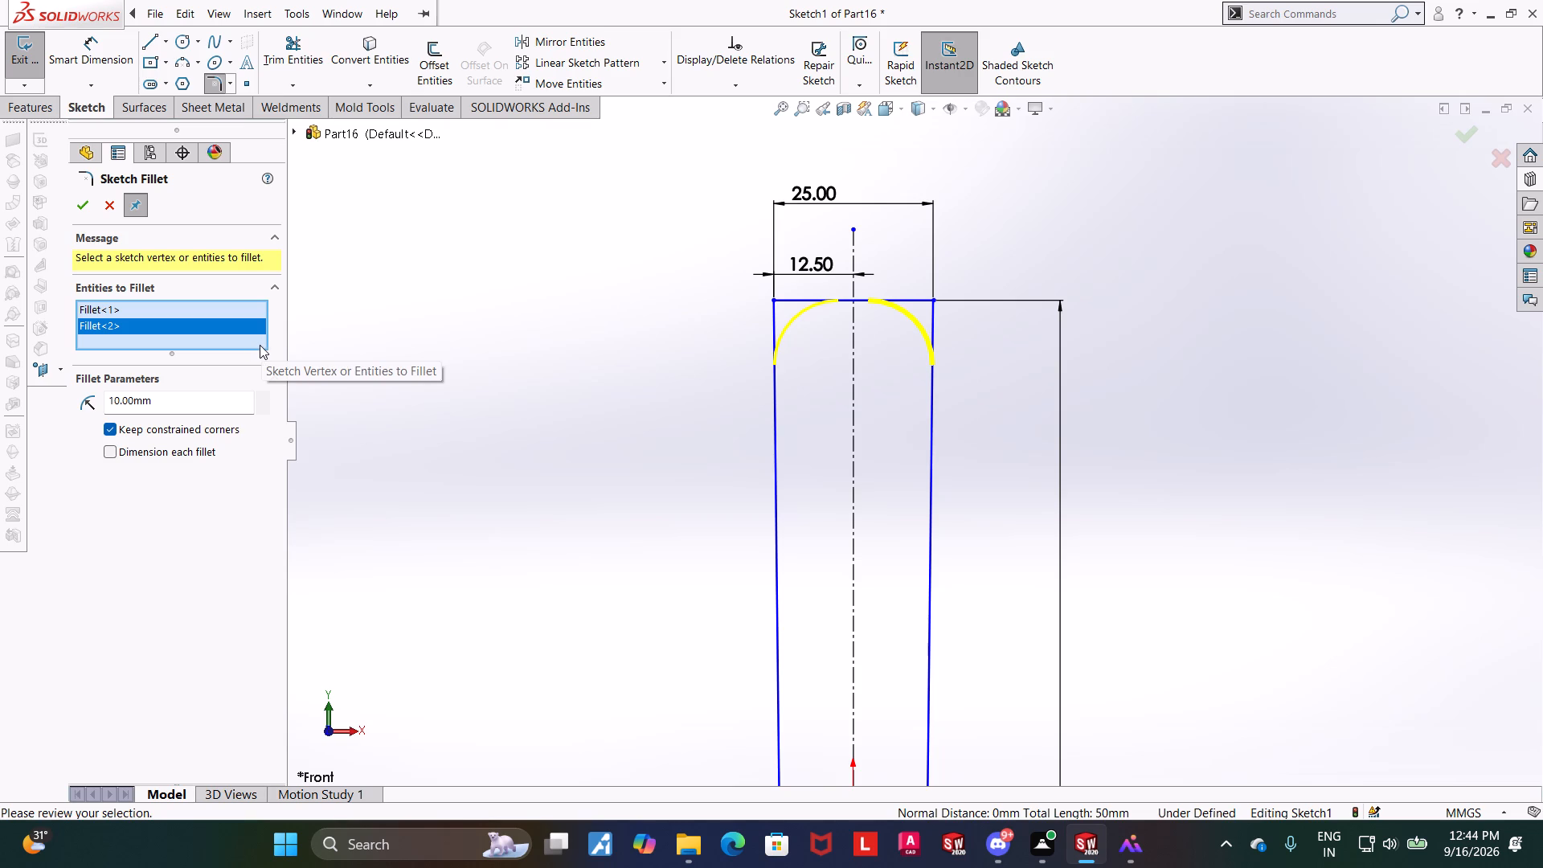
click(177, 391)
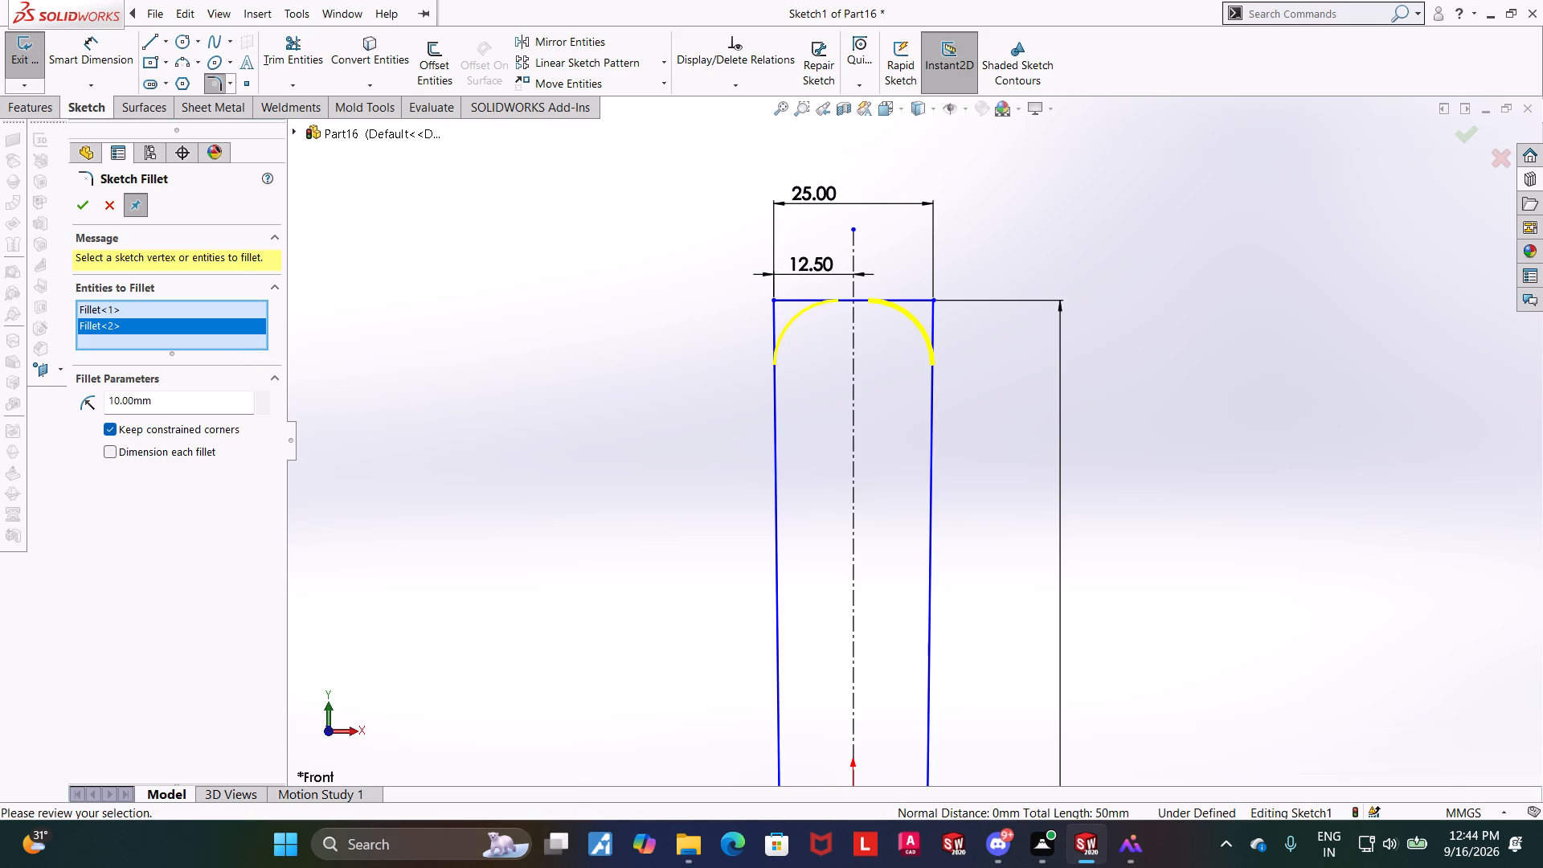
double_click(183, 401)
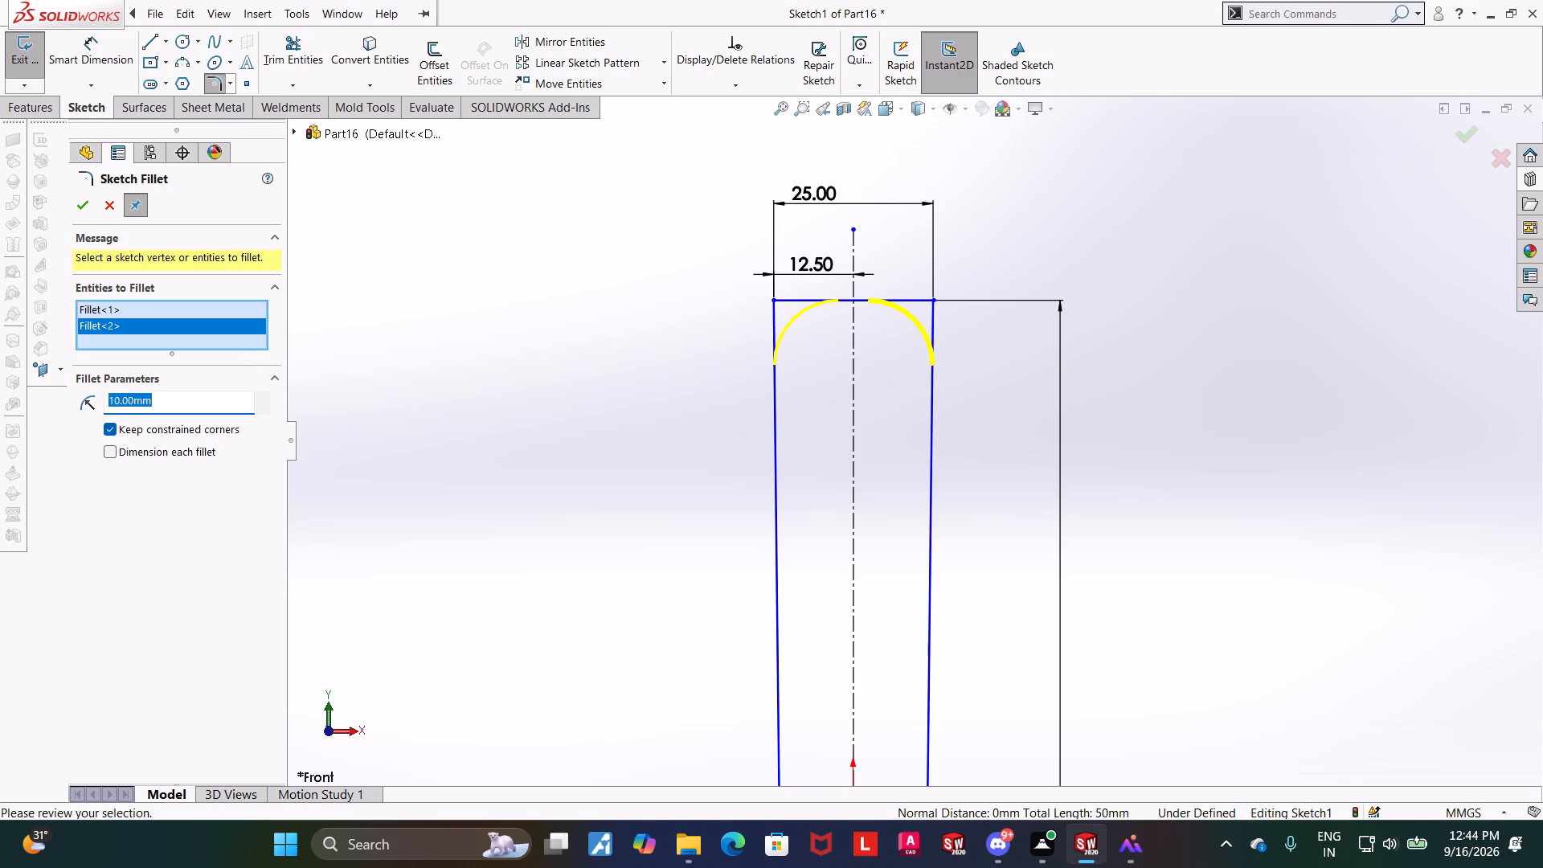
key(4)
key(Return)
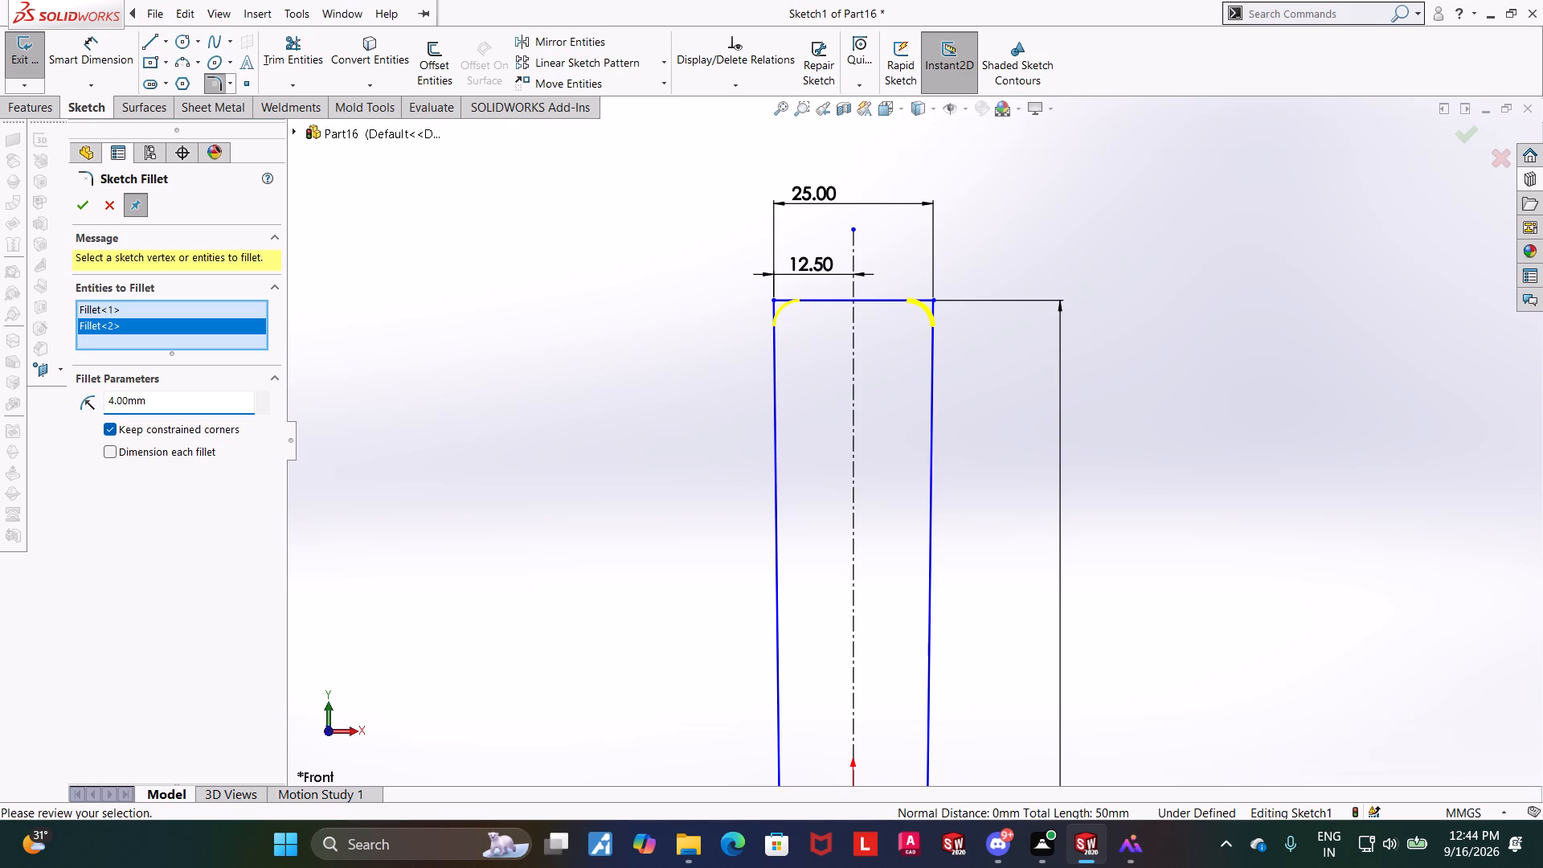
drag(163, 399, 92, 399)
key(5)
key(Return)
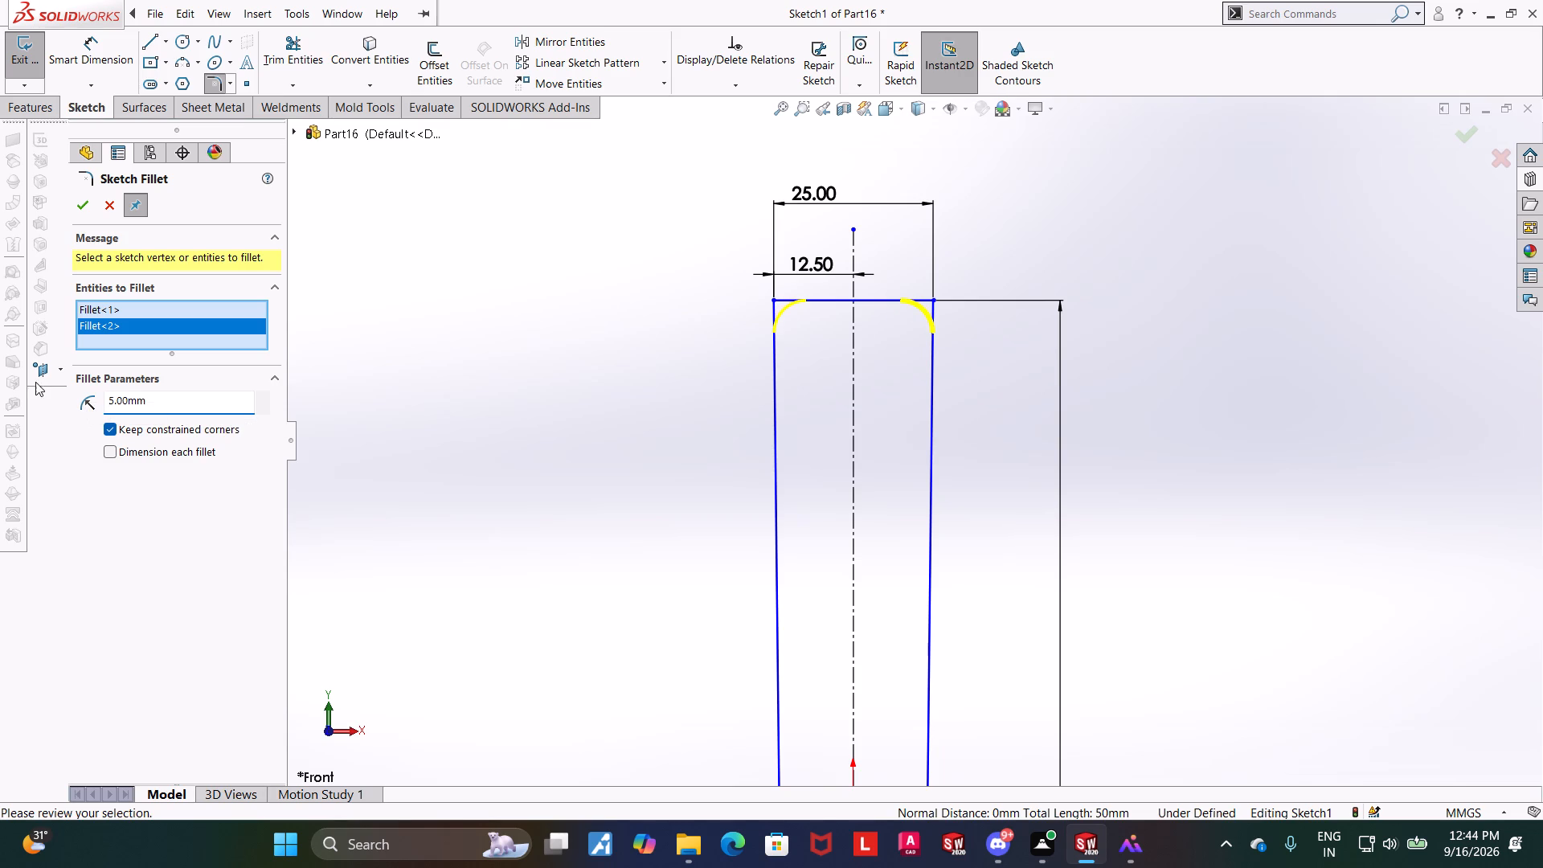
click(80, 211)
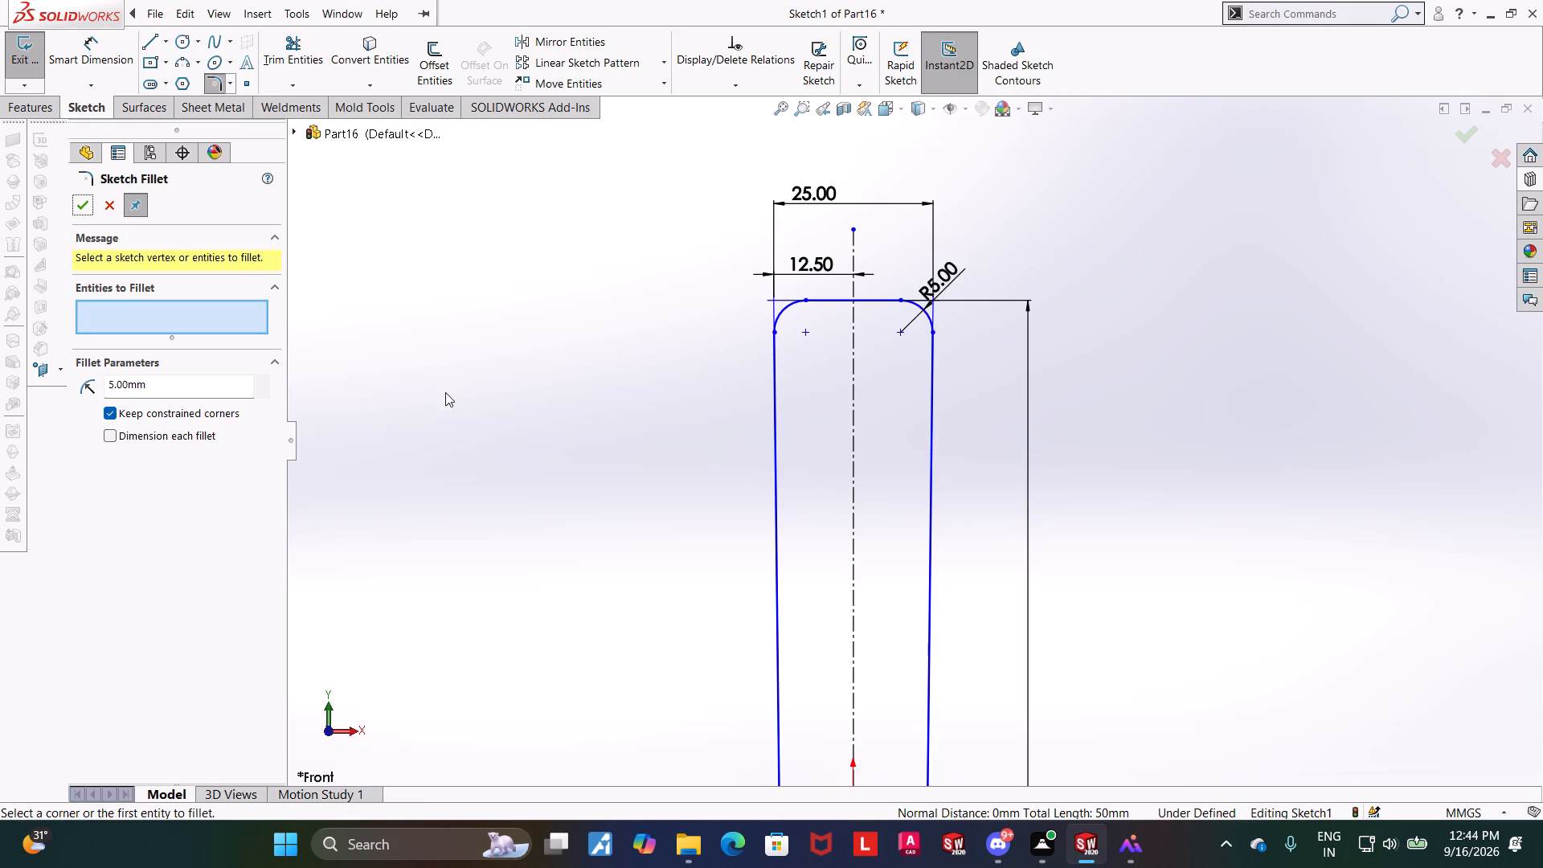
Fillet the two lower corners of the tapered profile with a 5 mm radius.
middle_drag(450, 392, 473, 403)
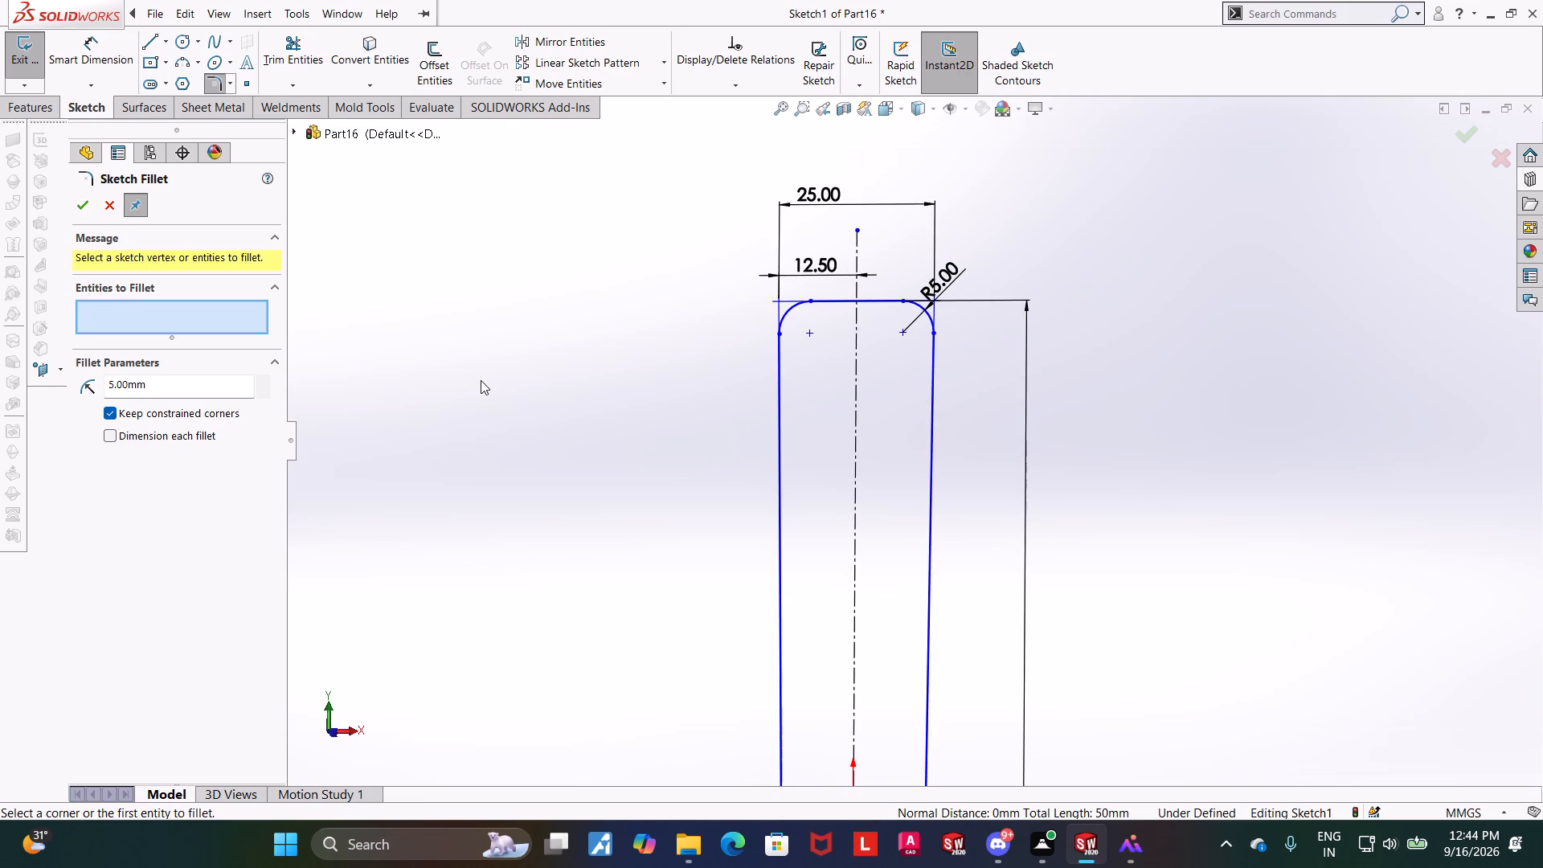
scroll(751, 553, up, 6)
scroll(914, 743, down, 6)
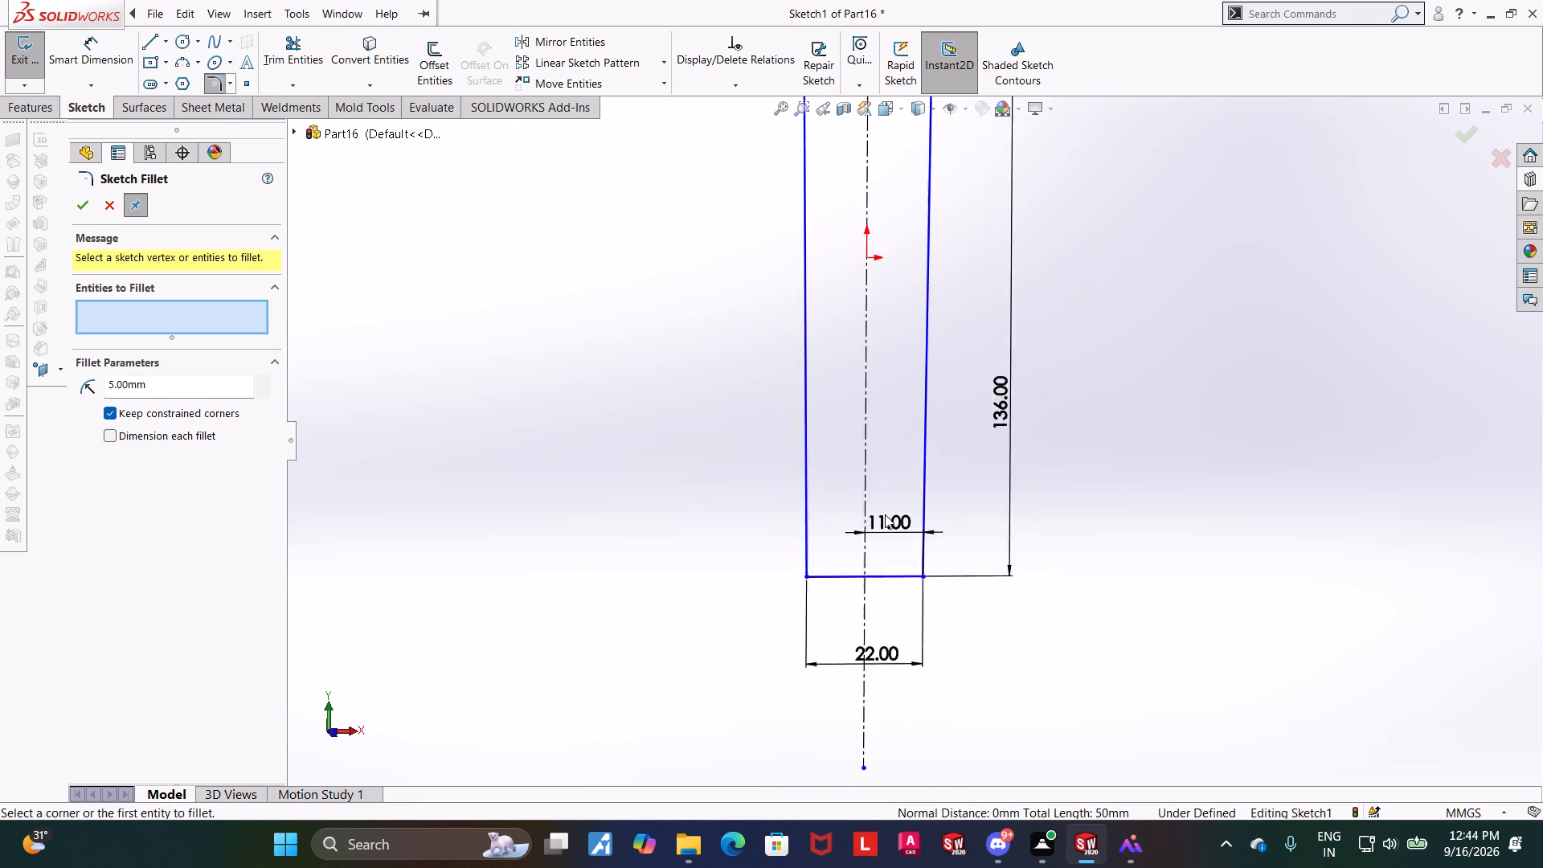
scroll(885, 514, down, 2)
click(754, 579)
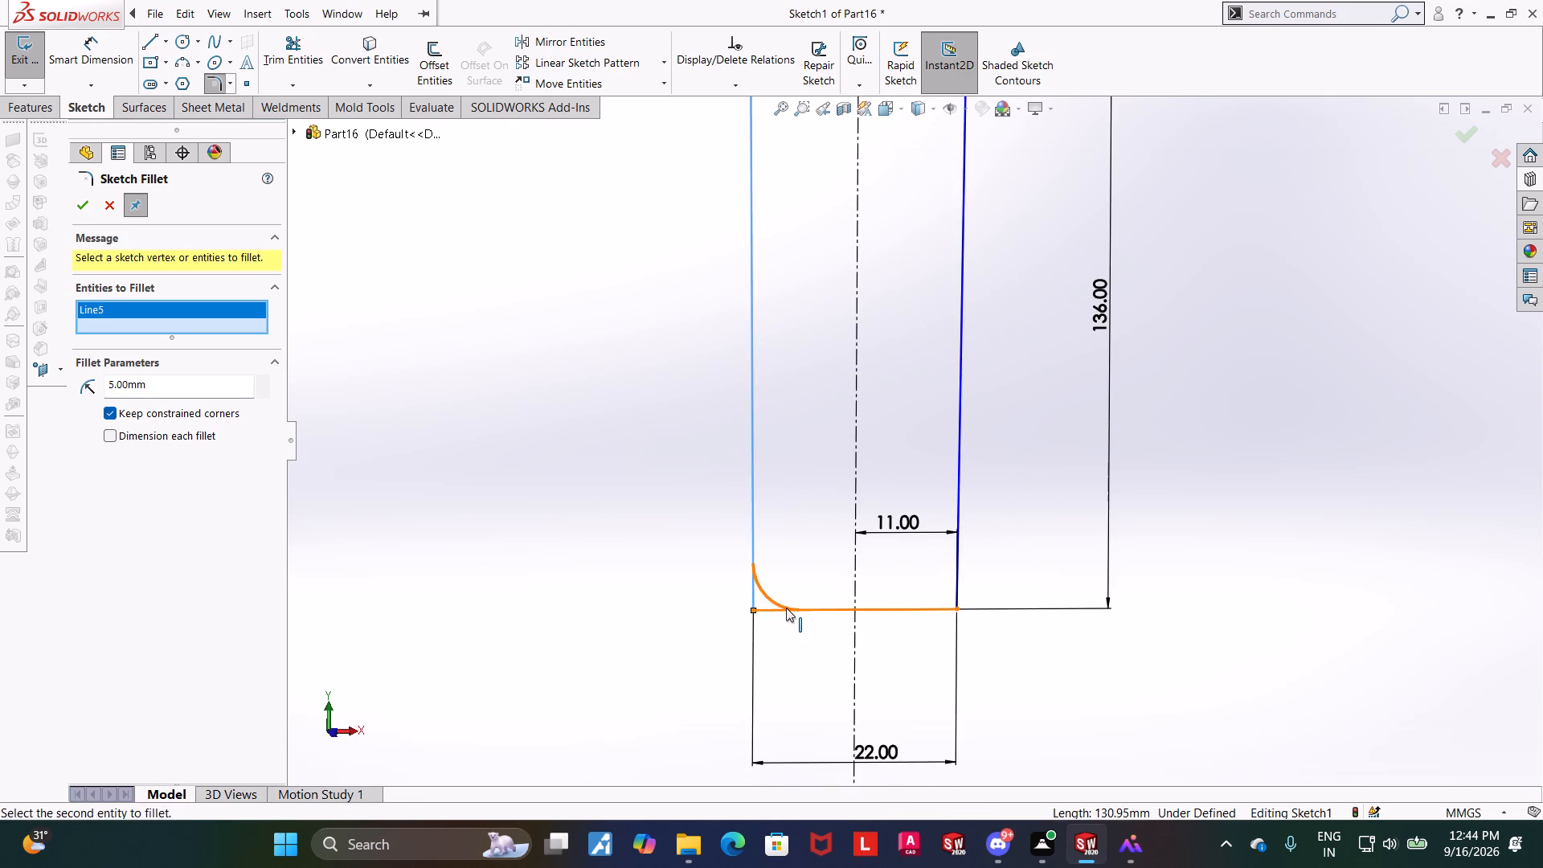
click(786, 608)
click(954, 576)
click(927, 606)
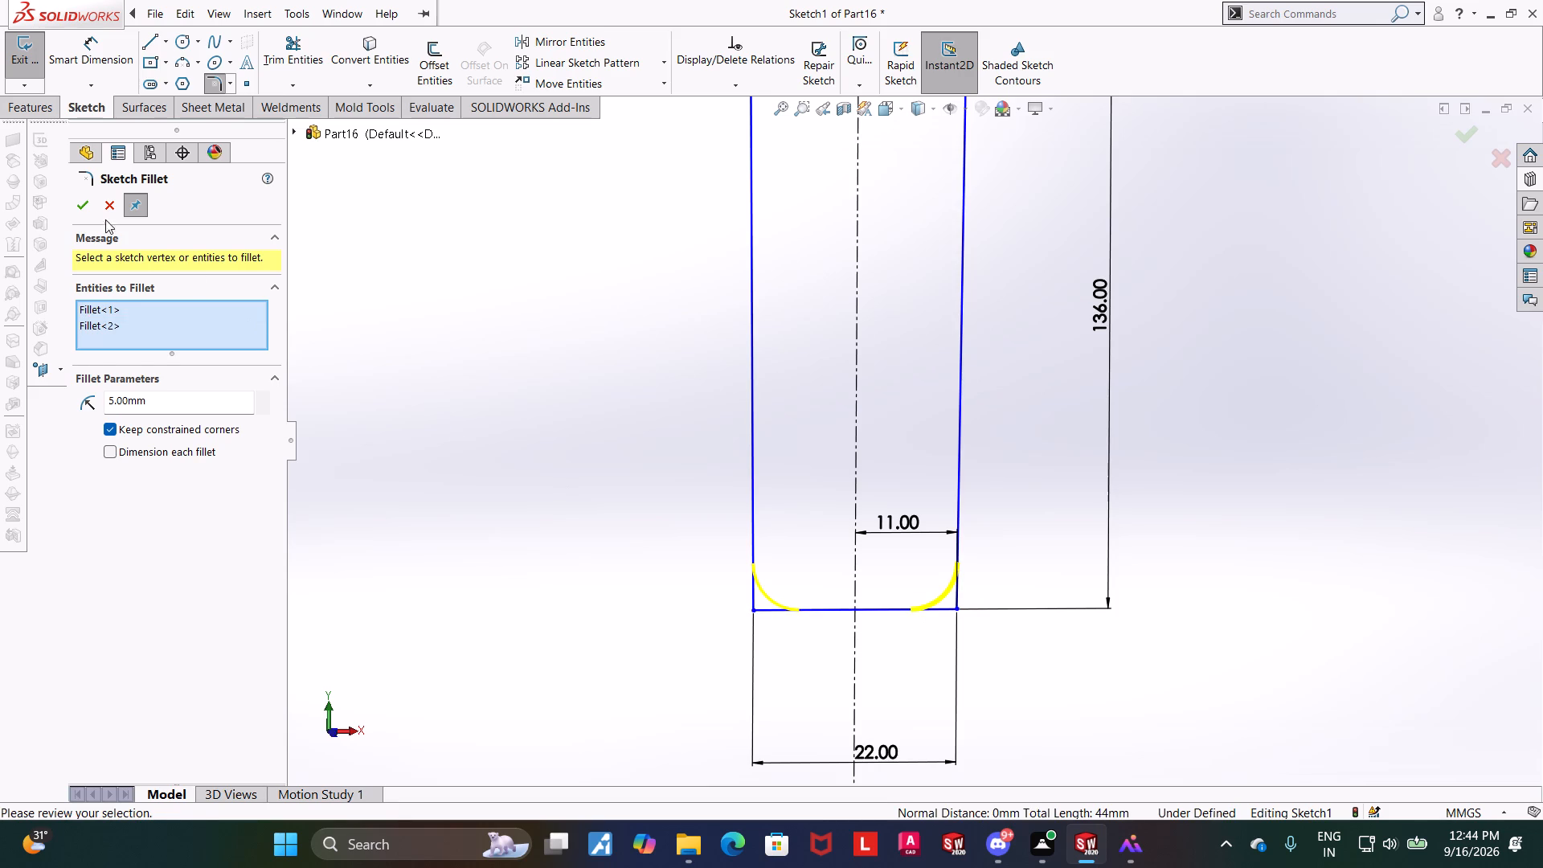
click(83, 207)
scroll(1192, 465, up, 9)
middle_drag(1087, 276, 1009, 321)
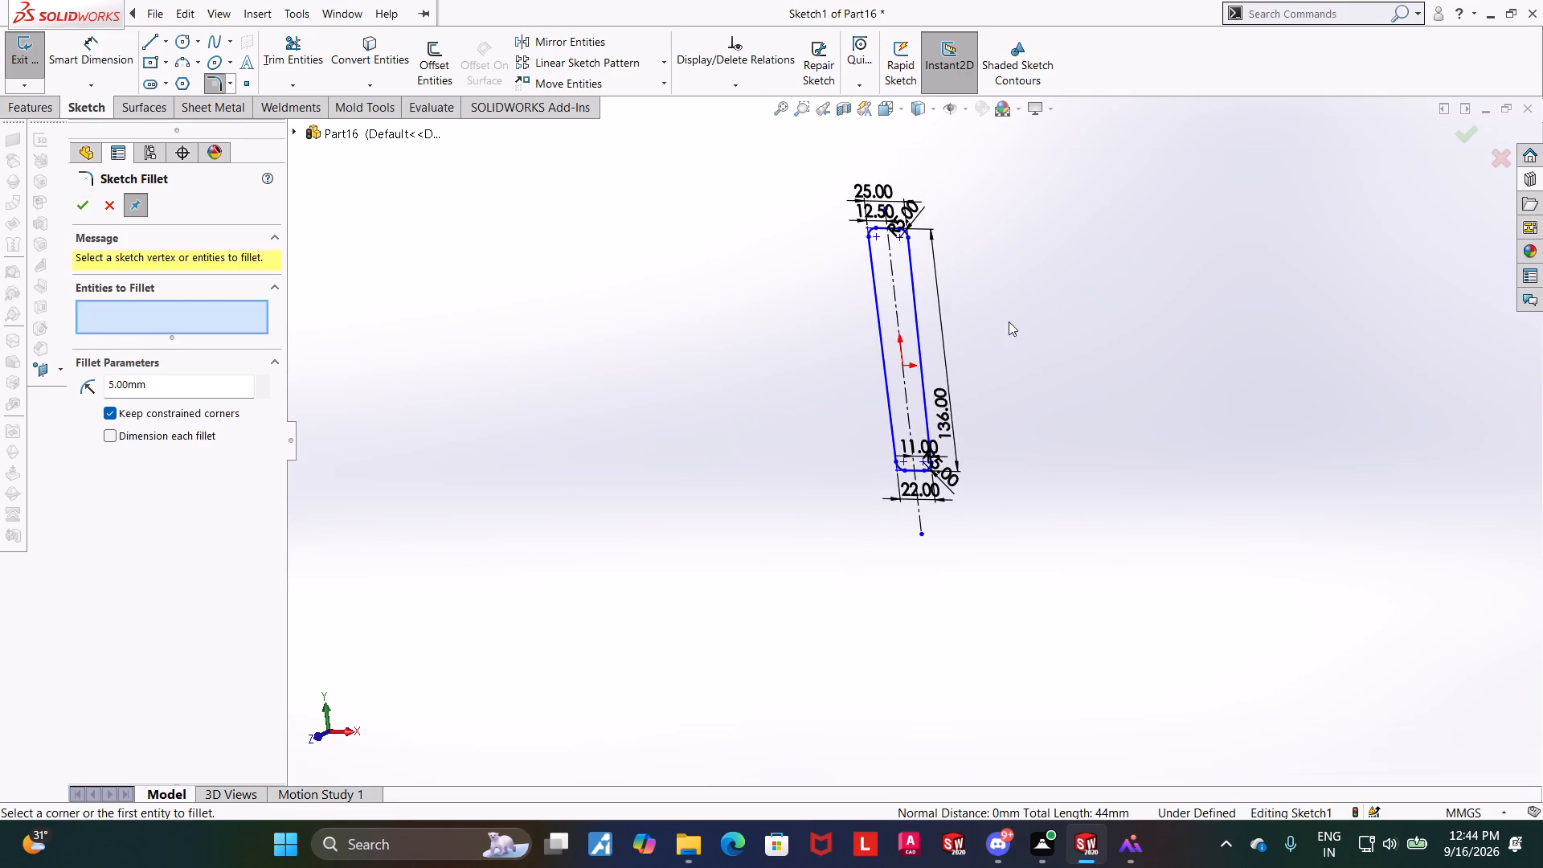
click(1467, 134)
Finish the sketch and extrude the filleted profile 12 mm with the Mid Plane end condition.
middle_drag(1134, 317, 1158, 292)
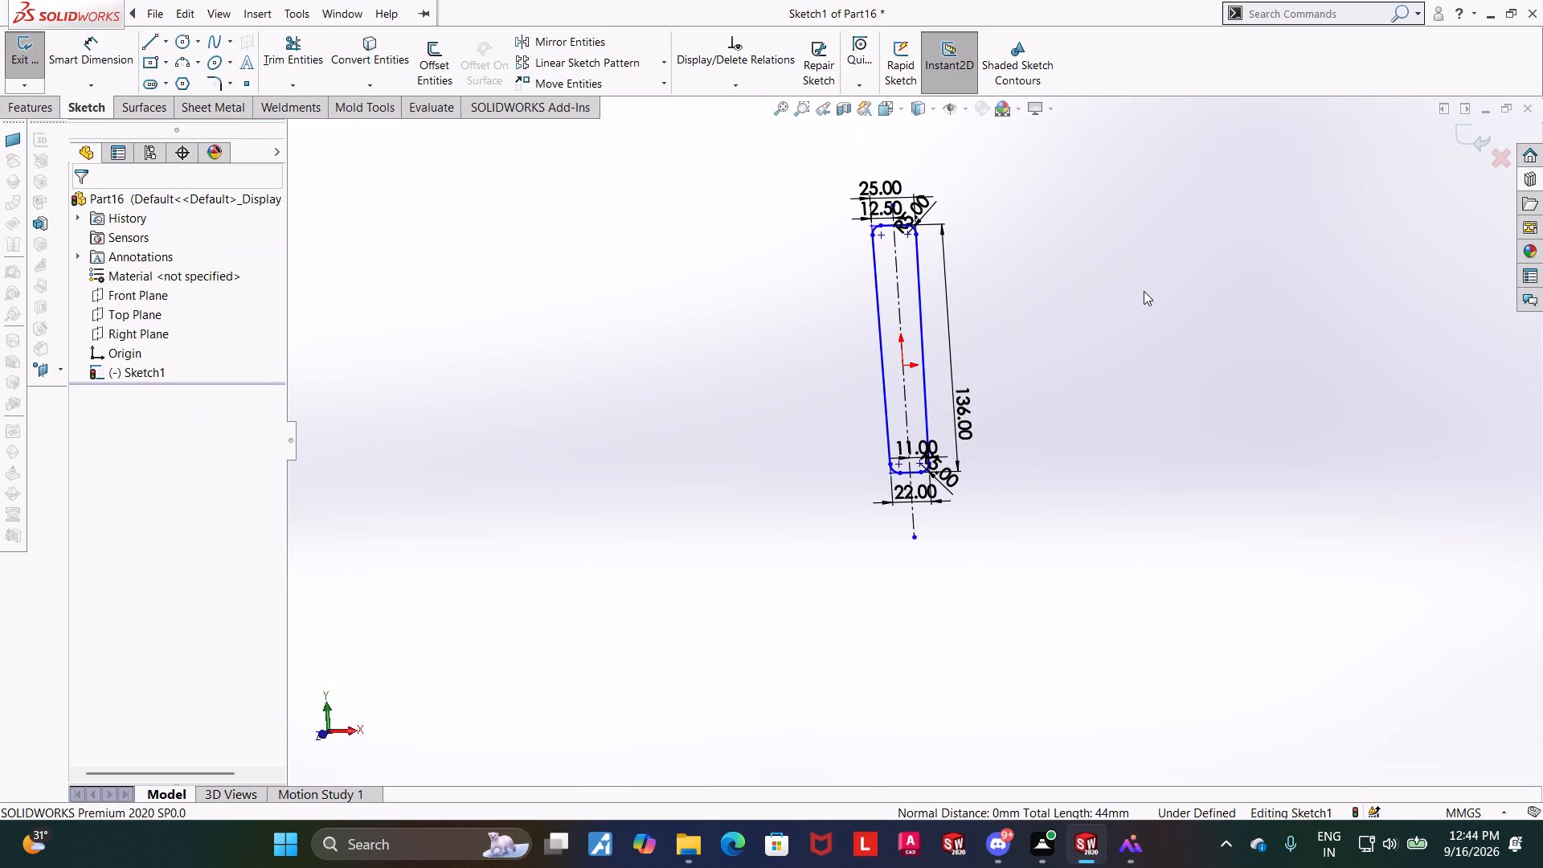
click(84, 55)
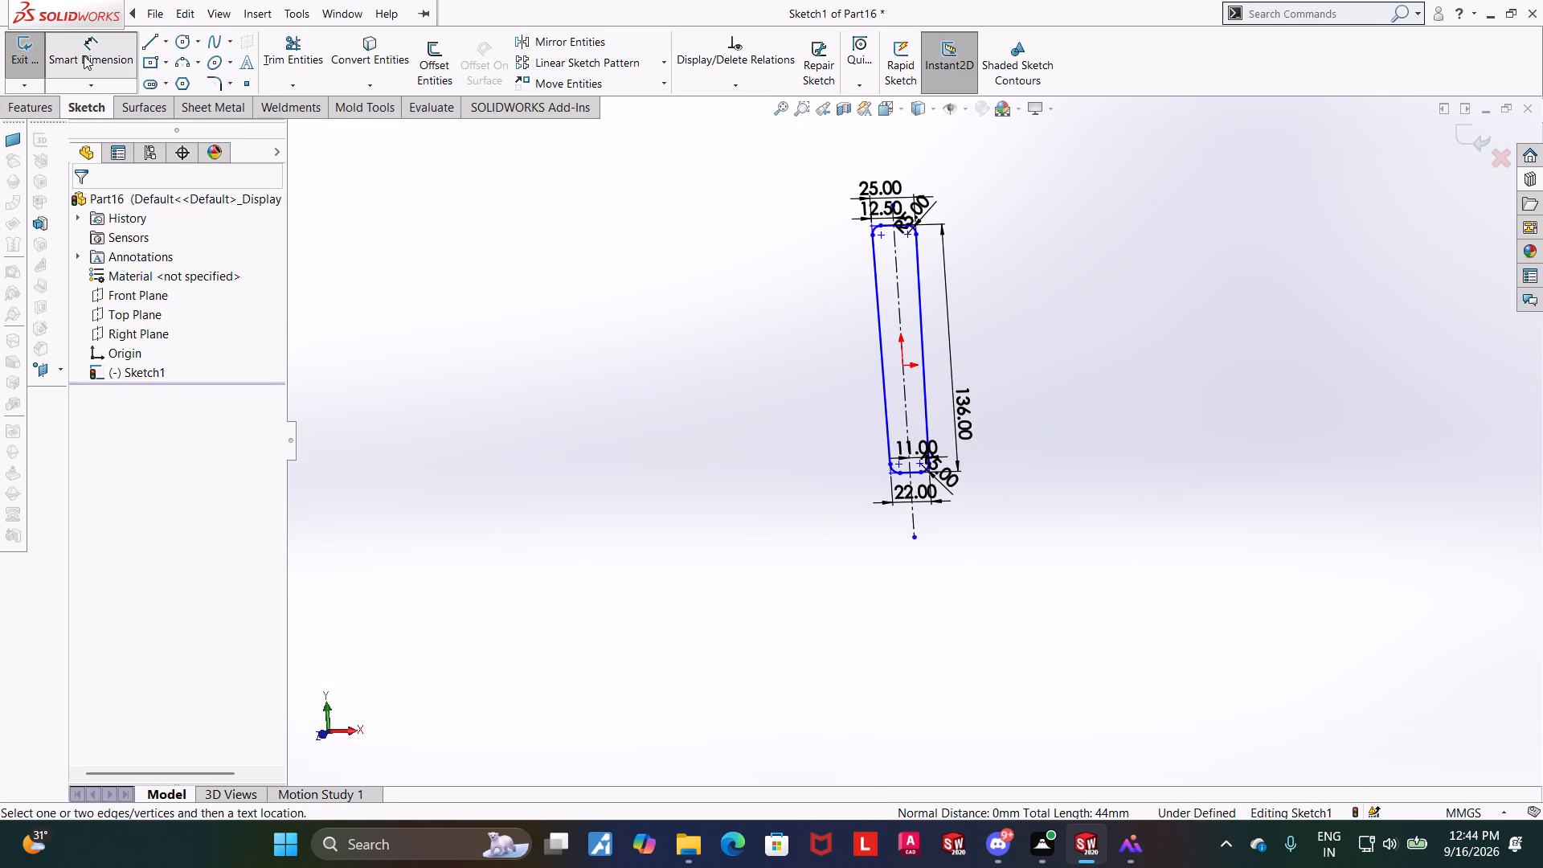
click(1462, 142)
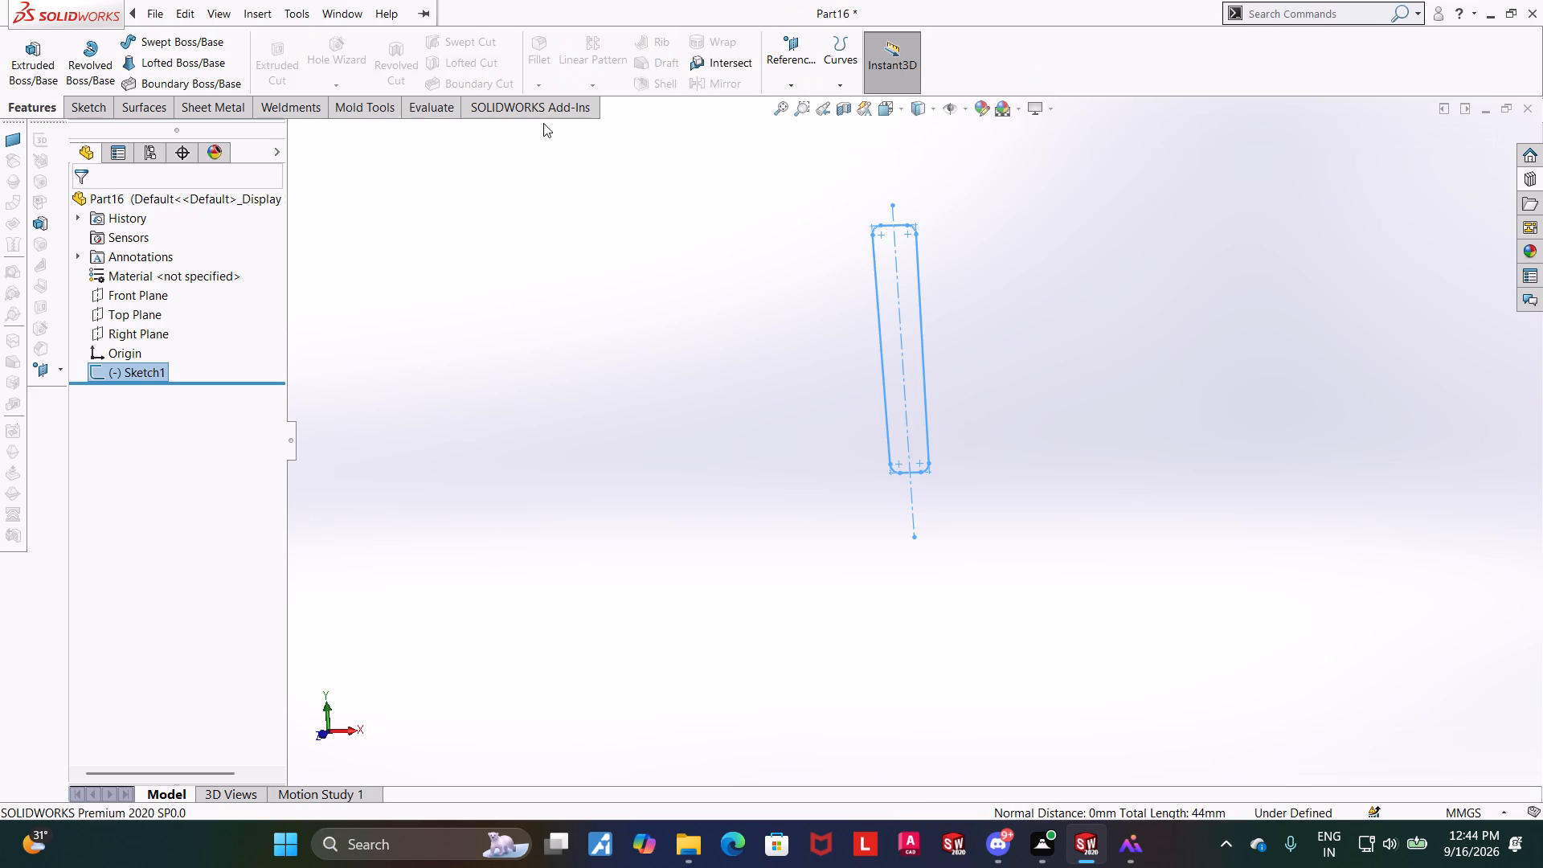
click(37, 55)
middle_drag(652, 311, 616, 312)
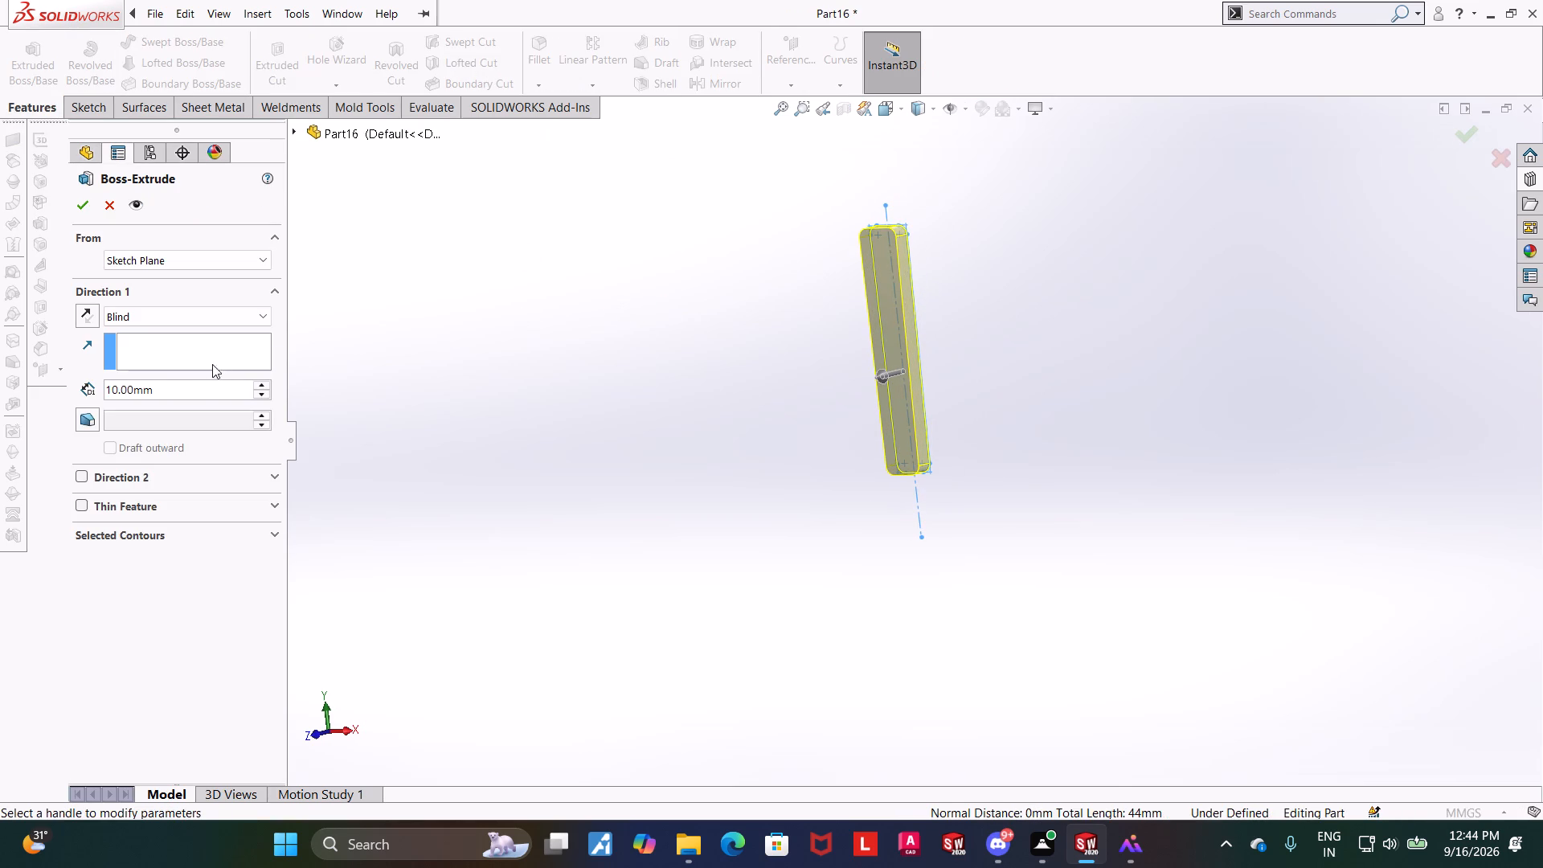
click(199, 391)
drag(199, 391, 102, 383)
drag(211, 385, 45, 395)
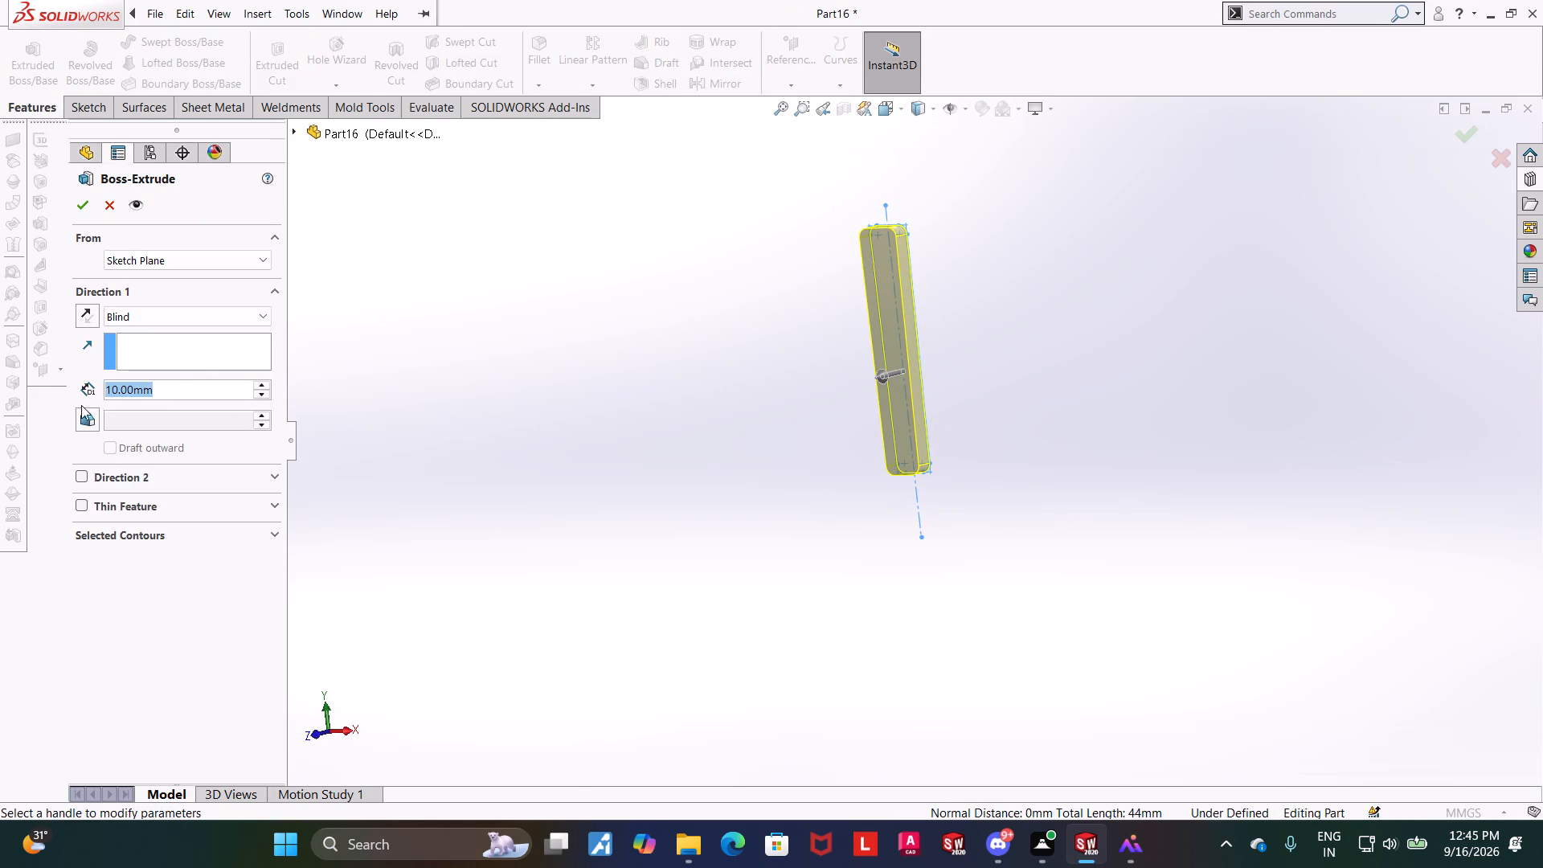
text(12)
key(Return)
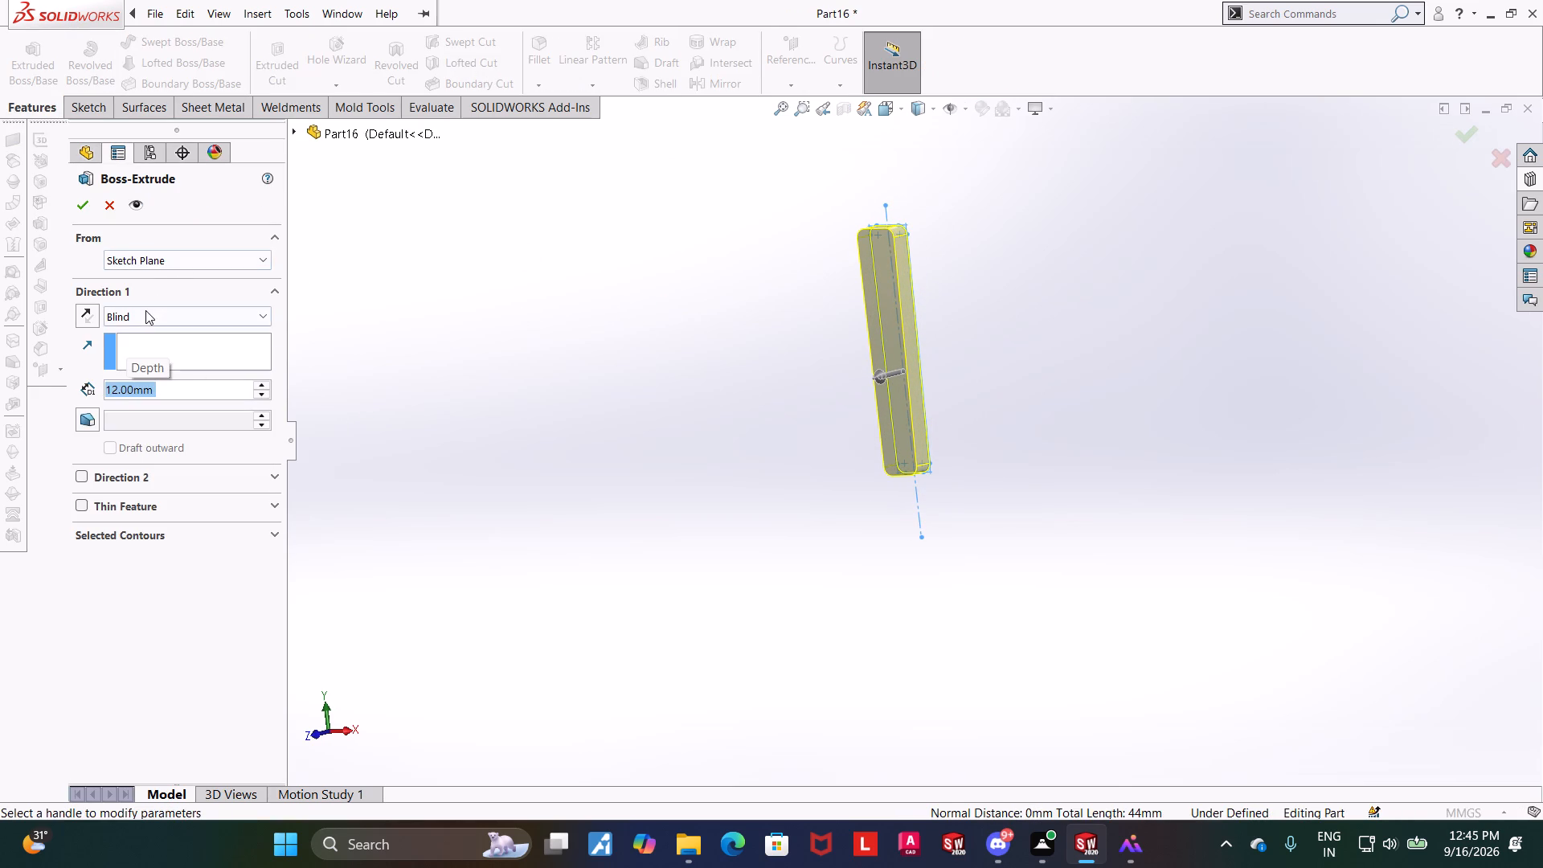
click(145, 310)
click(128, 402)
click(80, 214)
click(701, 450)
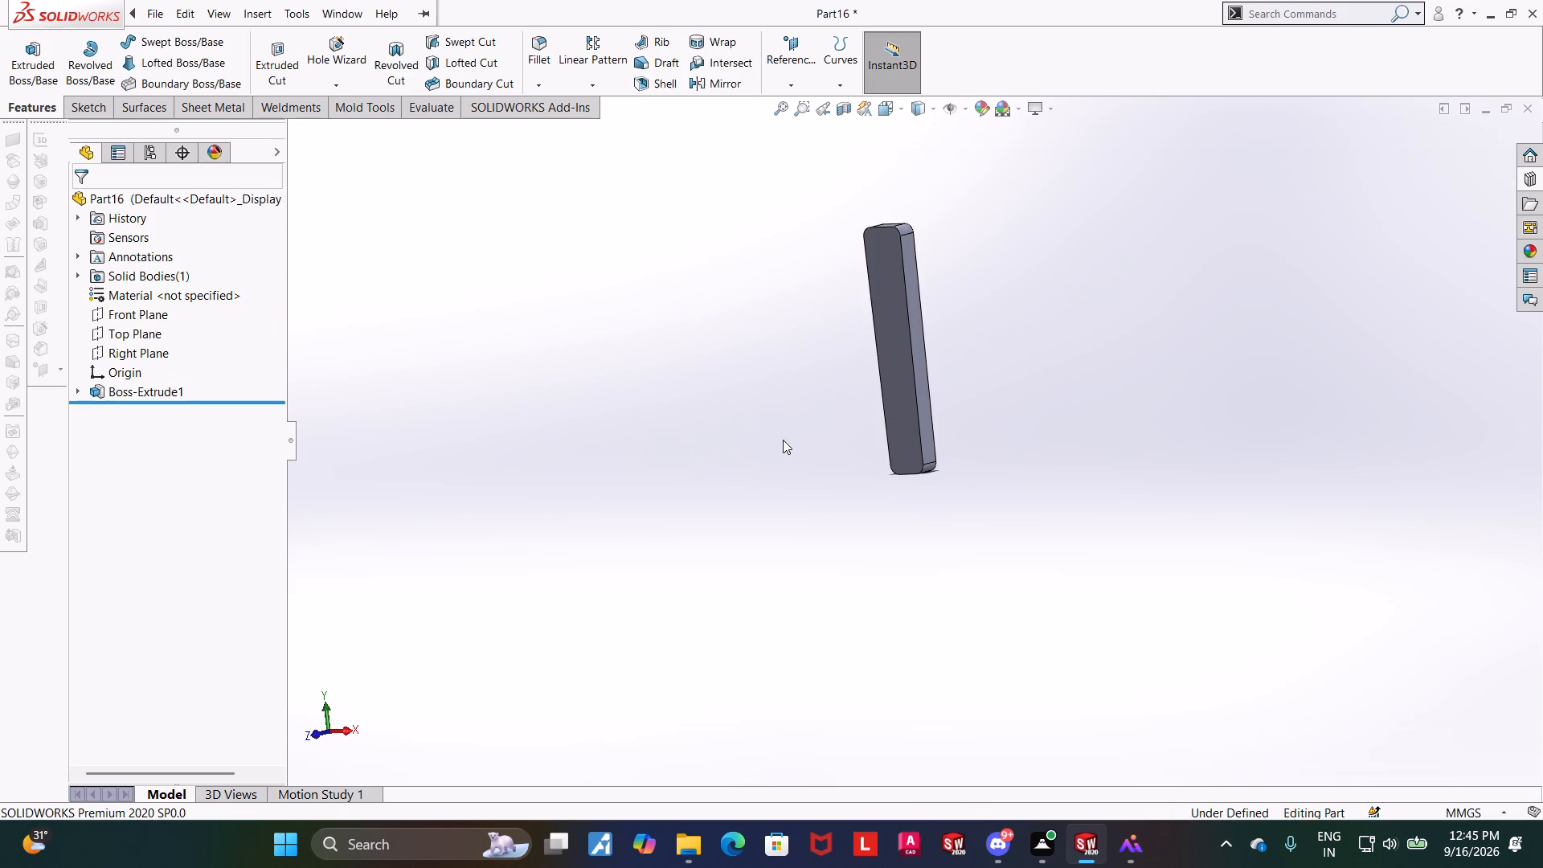
Examine the extruded cotter's faces and rounded ends, and check its sketch dimensions.
scroll(1002, 291, down, 2)
middle_drag(988, 342, 1072, 397)
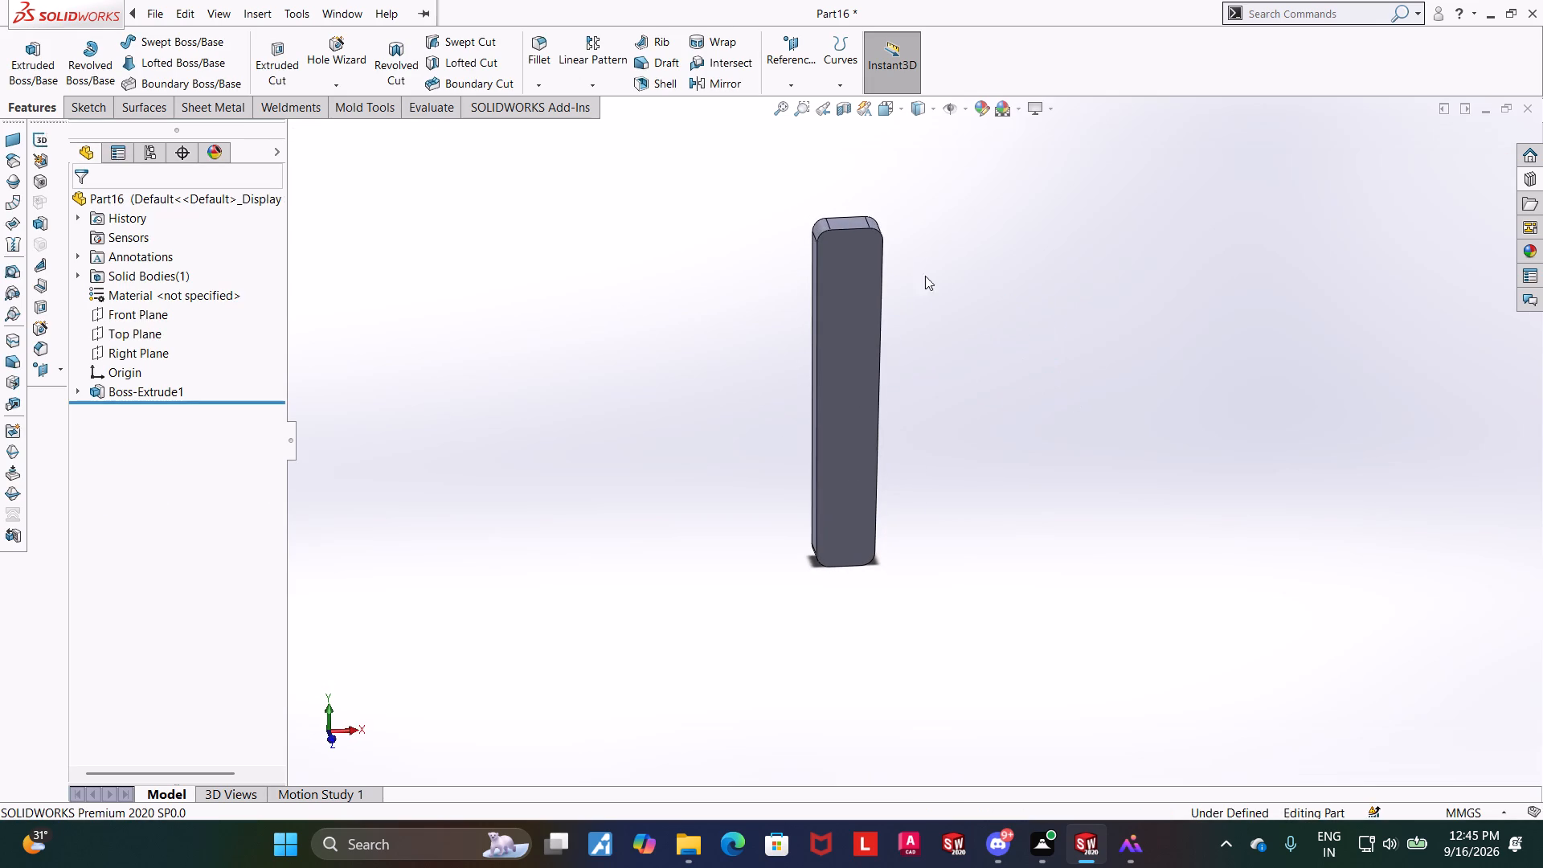
scroll(856, 231, down, 6)
scroll(935, 295, up, 5)
click(78, 394)
click(133, 406)
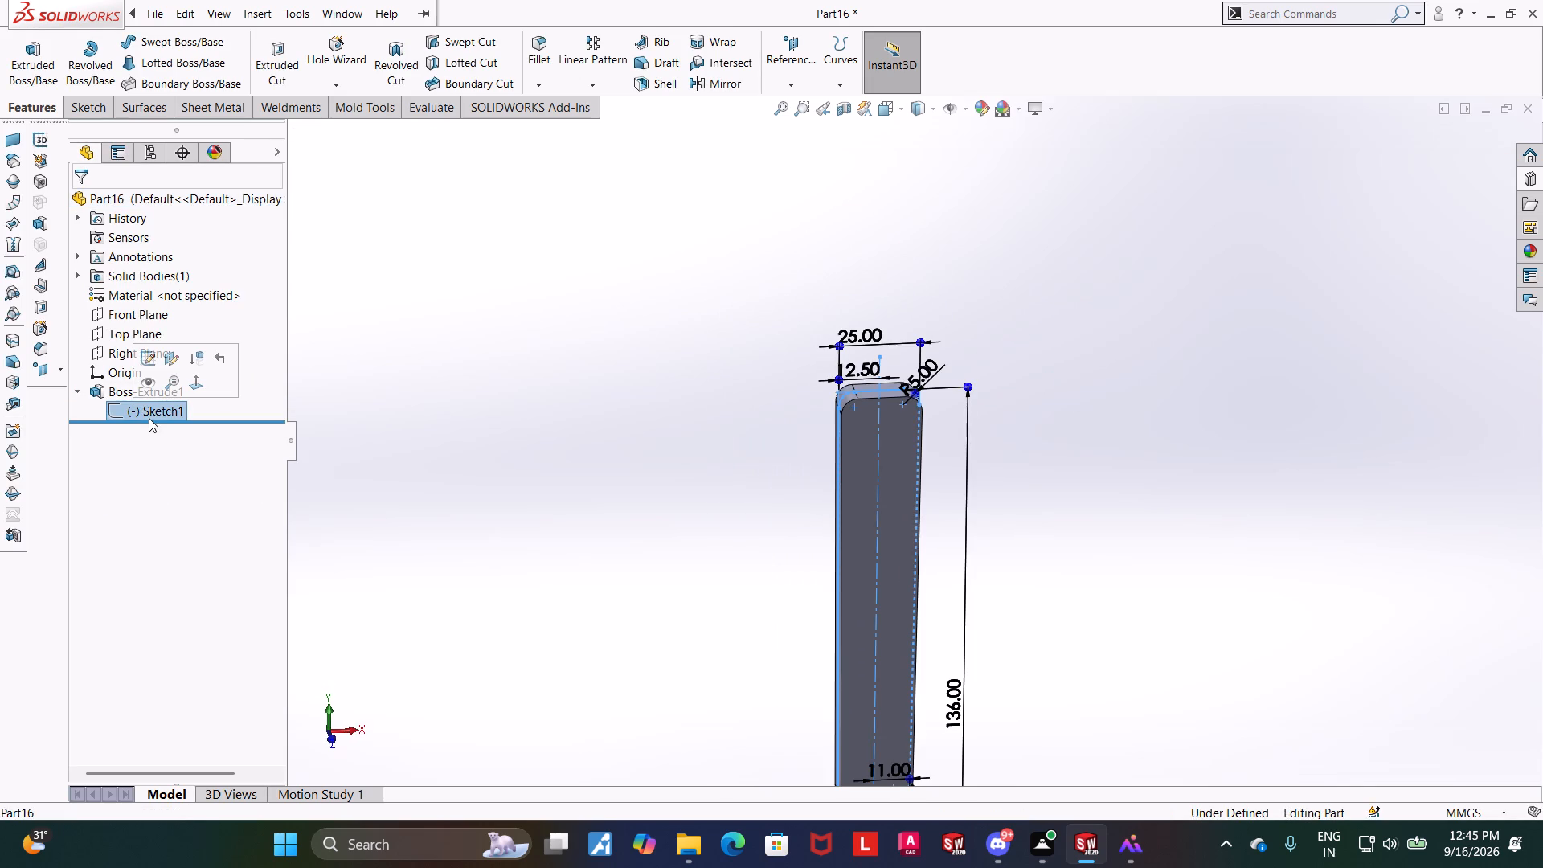
click(472, 432)
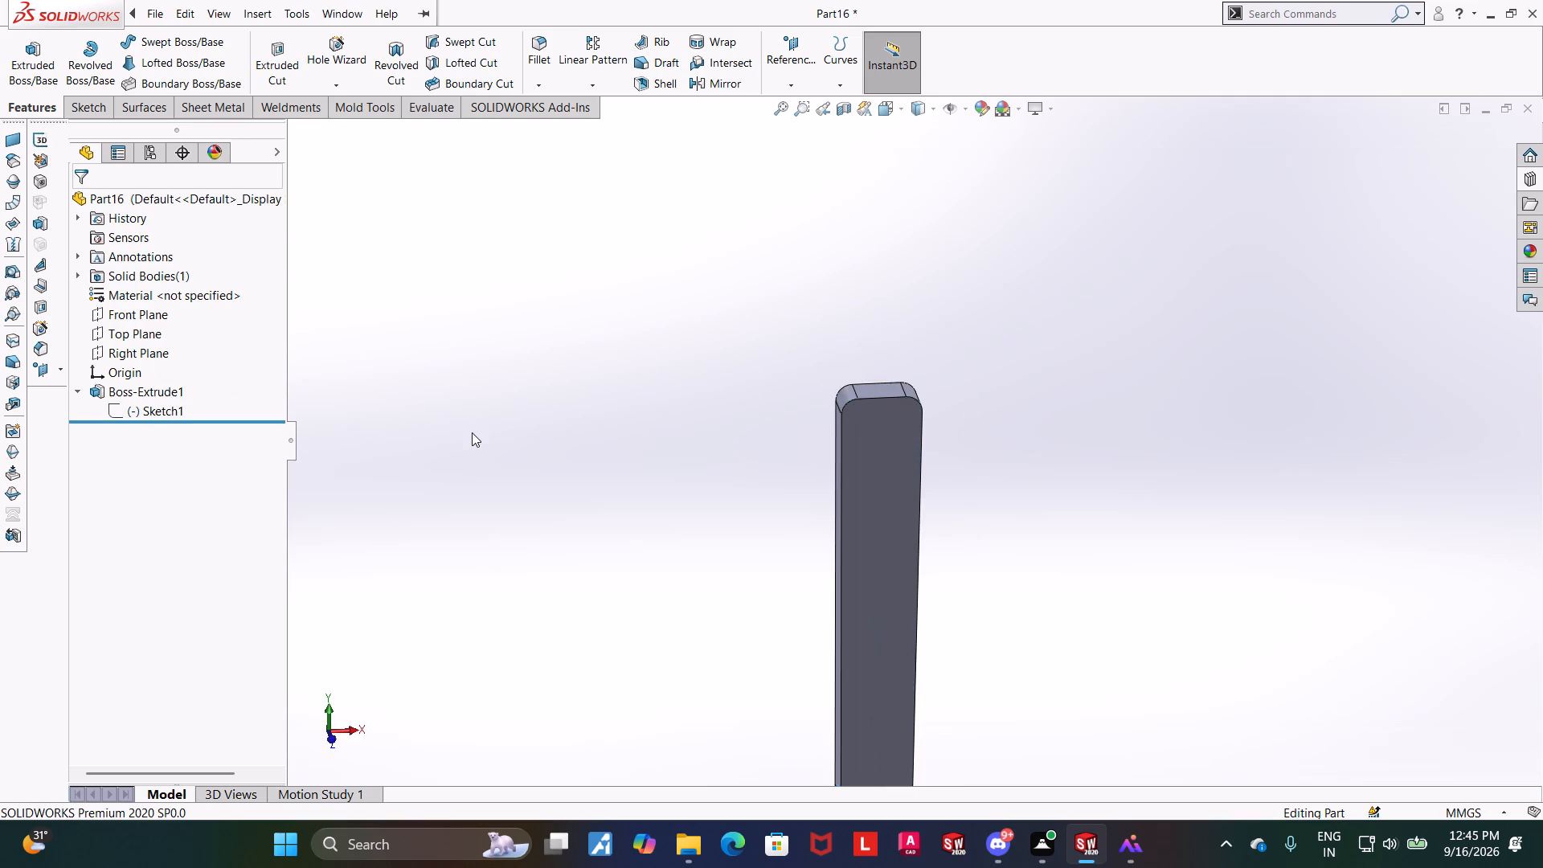
scroll(580, 452, up, 7)
scroll(945, 522, down, 2)
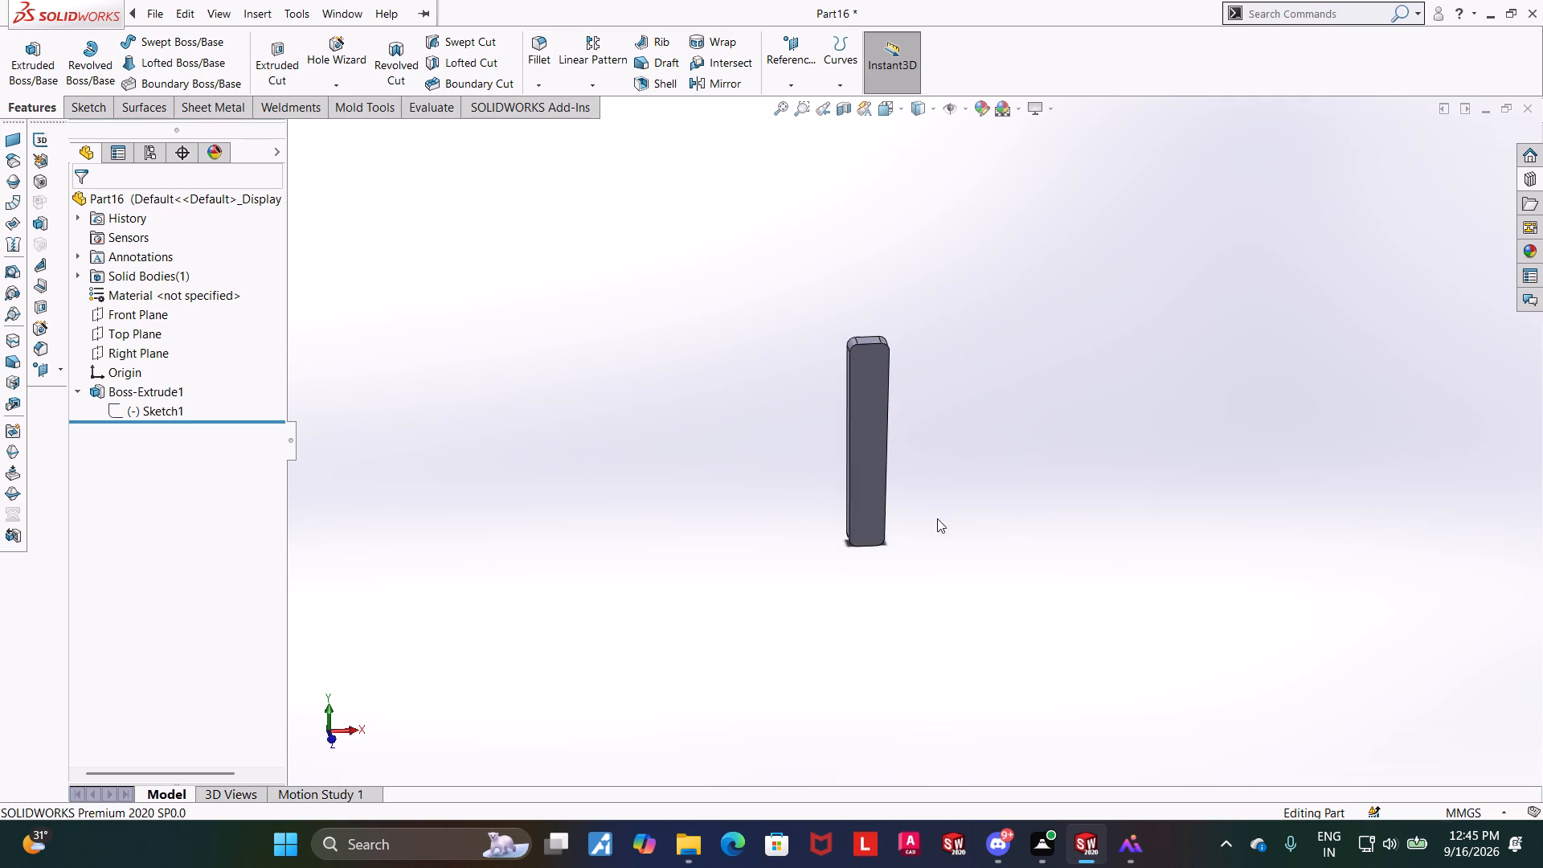
scroll(937, 518, down, 3)
middle_drag(855, 573, 837, 508)
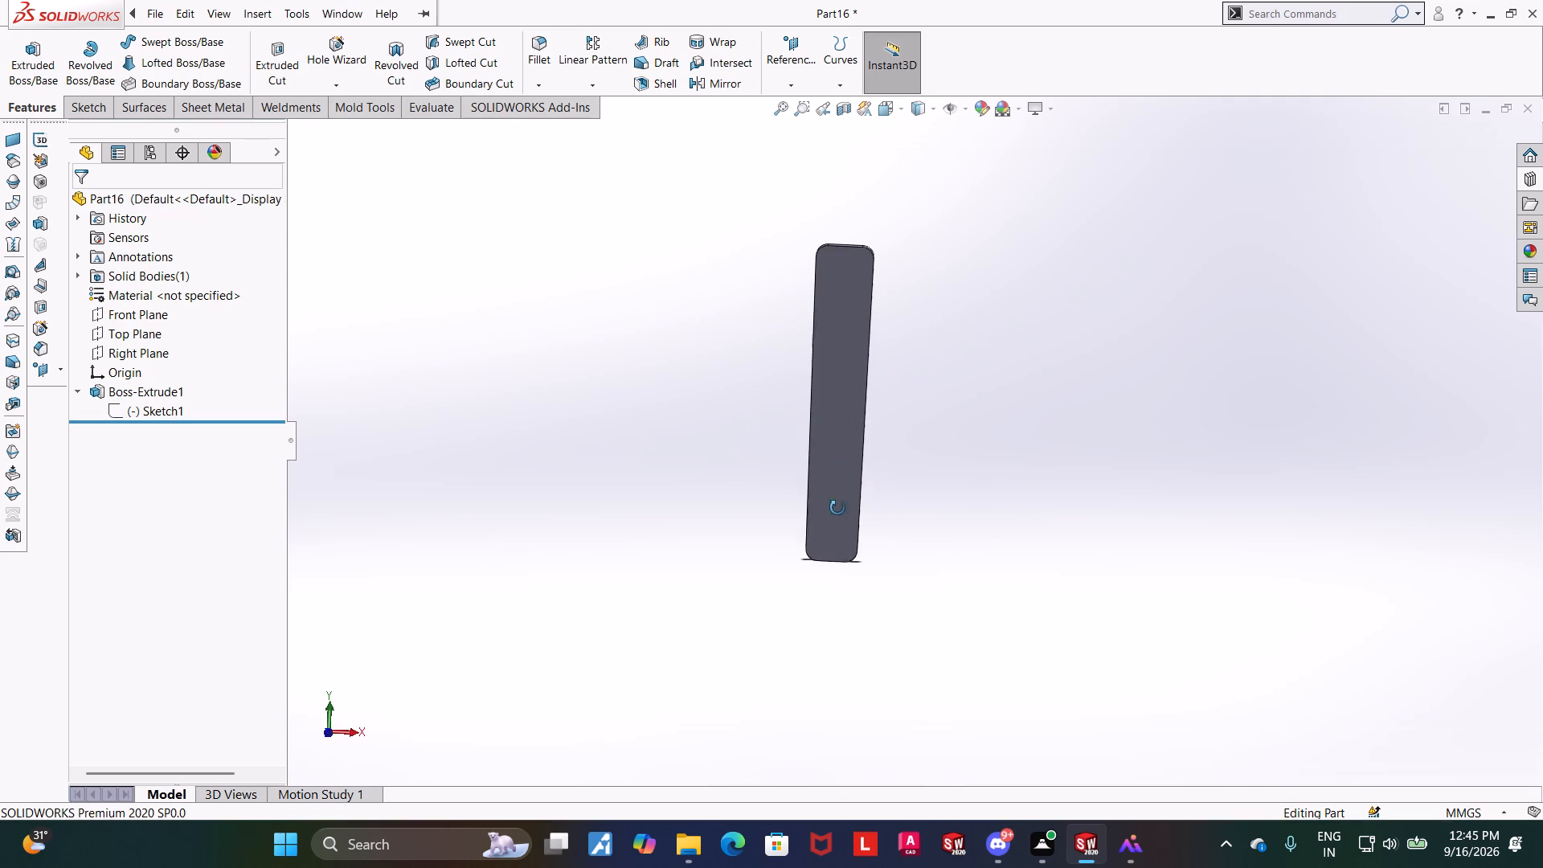
middle_drag(837, 508, 837, 507)
scroll(849, 485, up, 4)
middle_drag(912, 350, 913, 411)
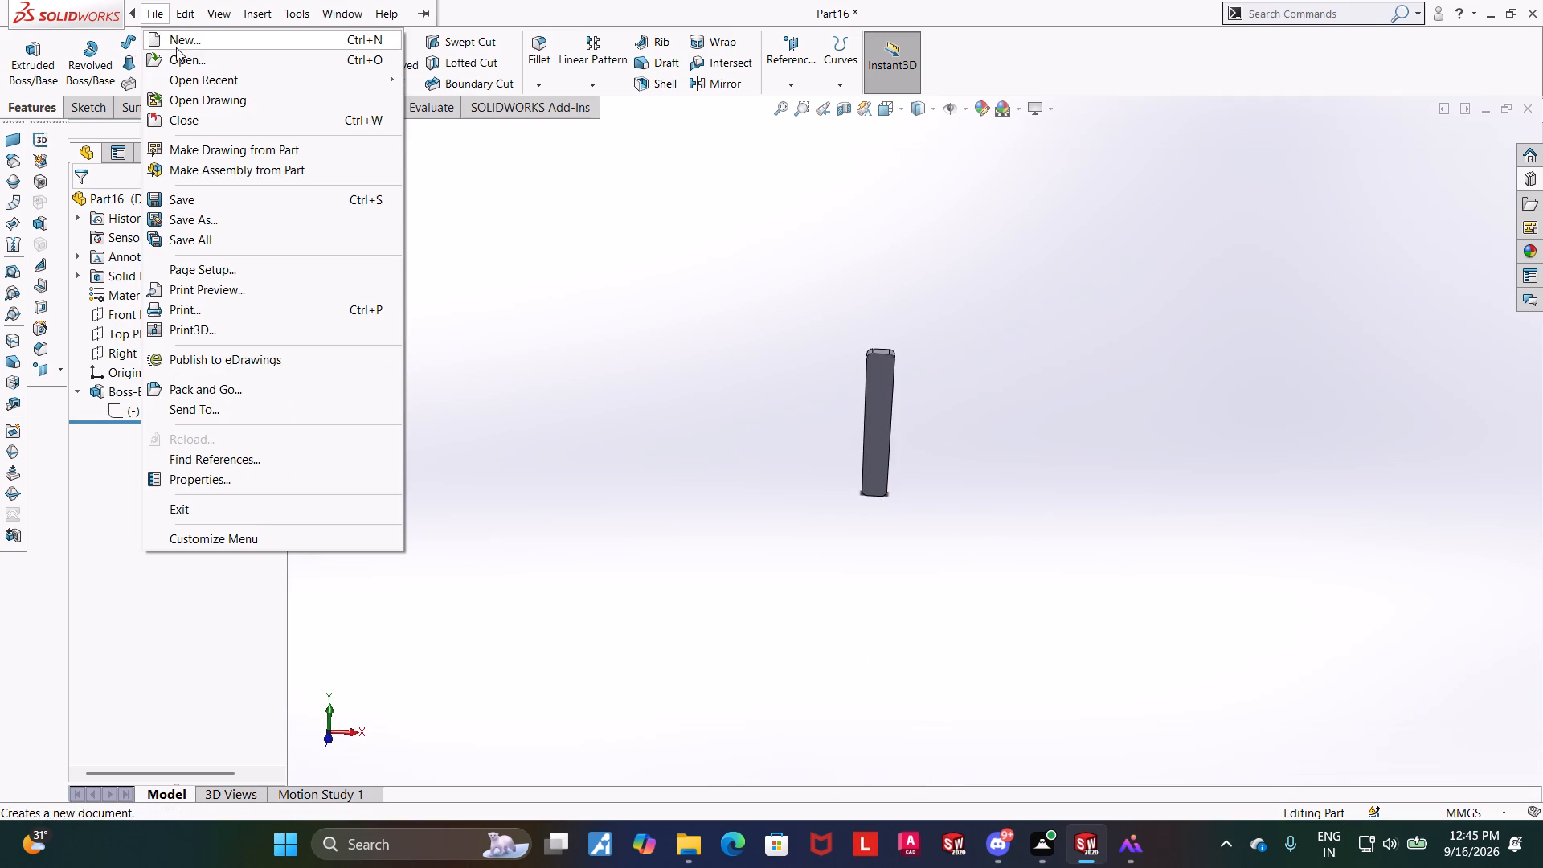
Create a new assembly document.
click(177, 47)
double_click(579, 383)
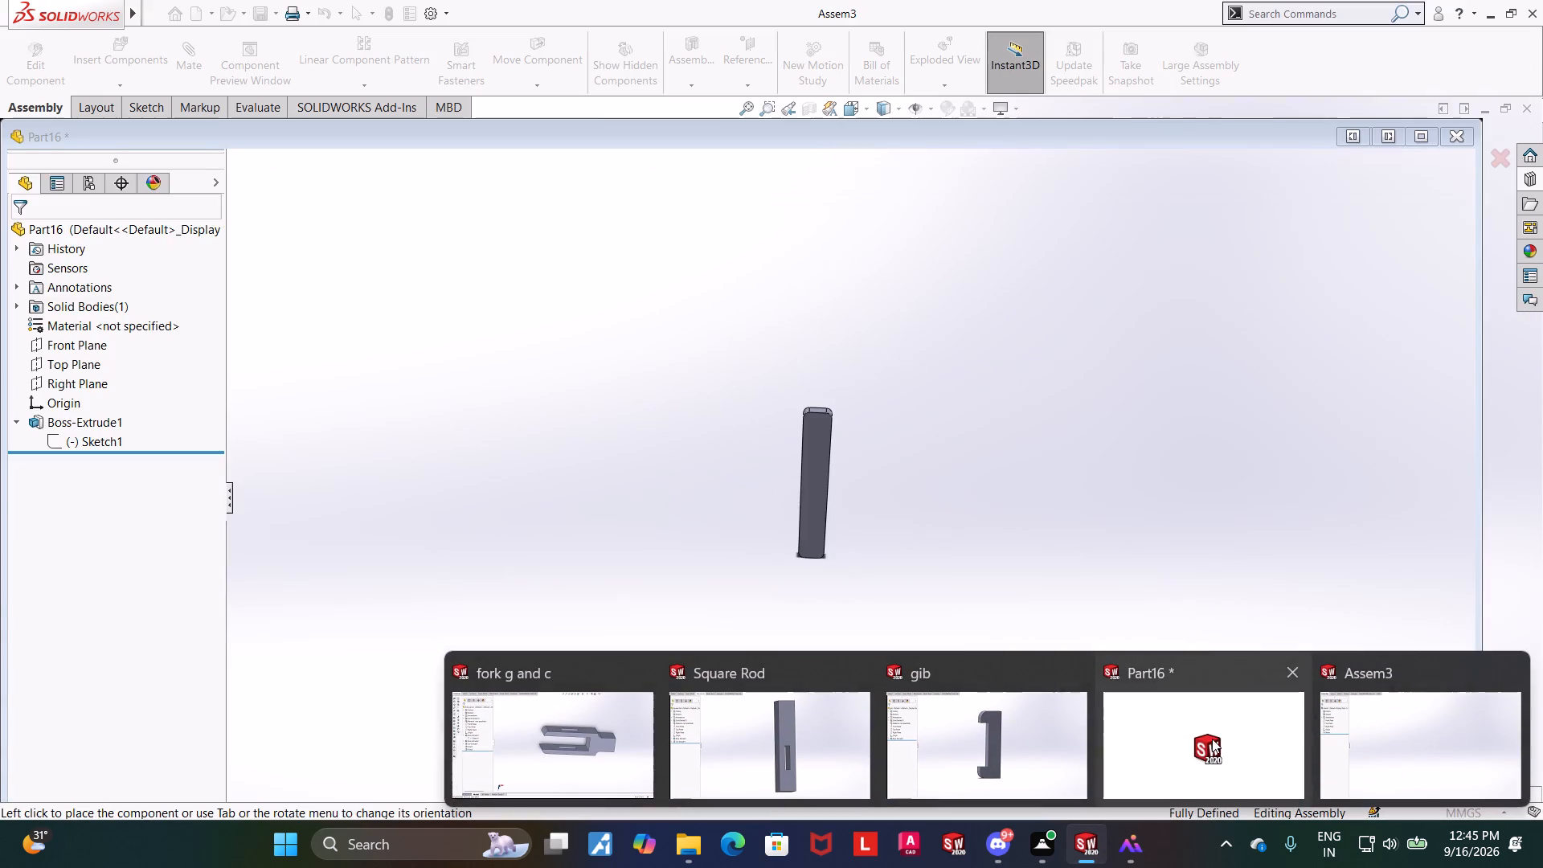
Cancel the assembly's initial component insertion and switch back to the unsaved cotter part, Part16.
click(1212, 739)
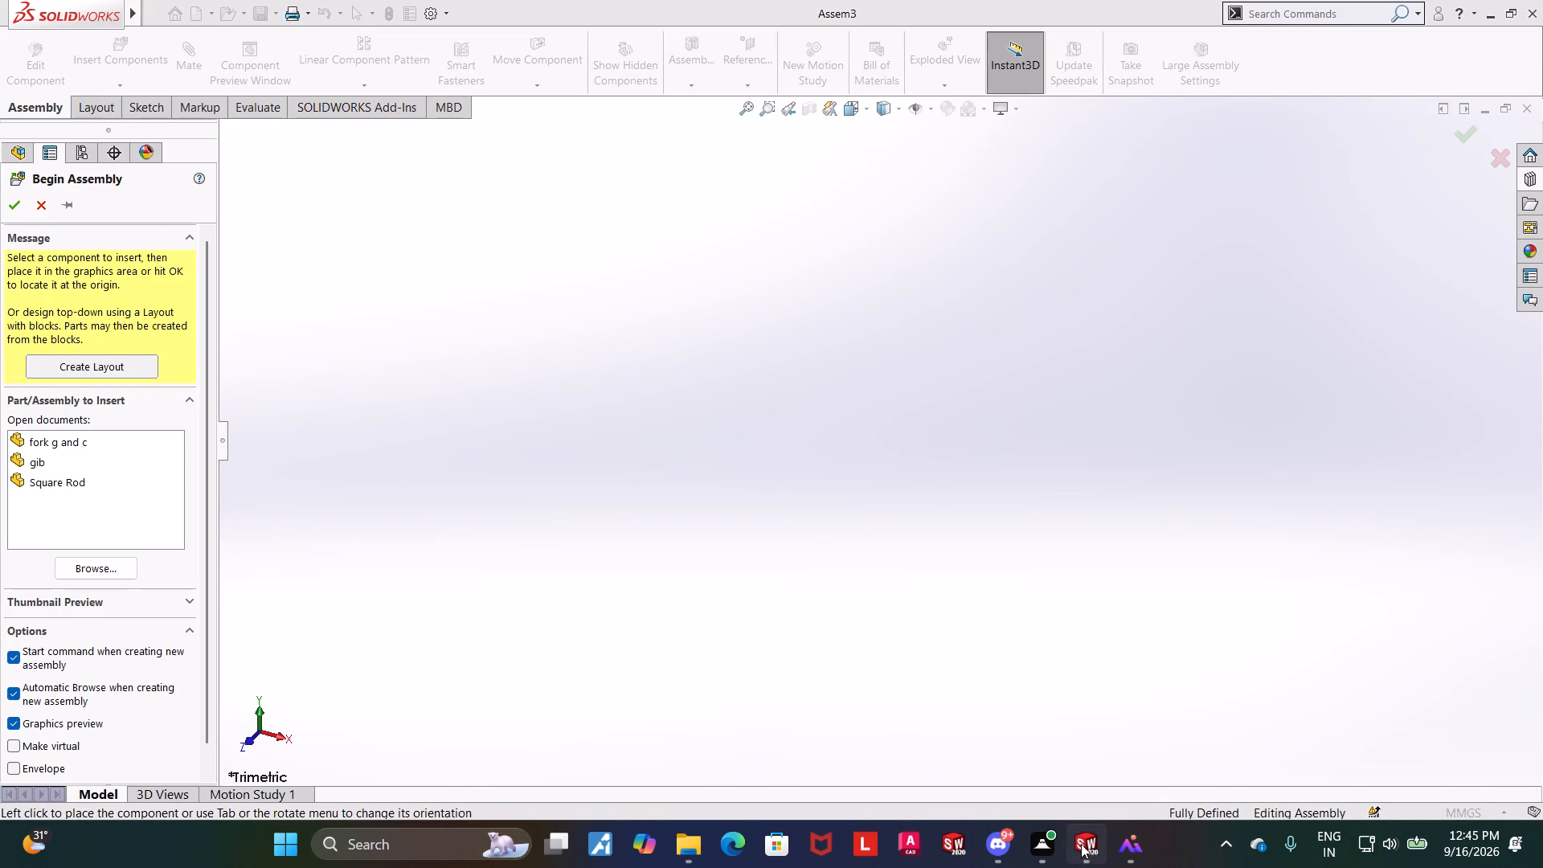
click(1161, 747)
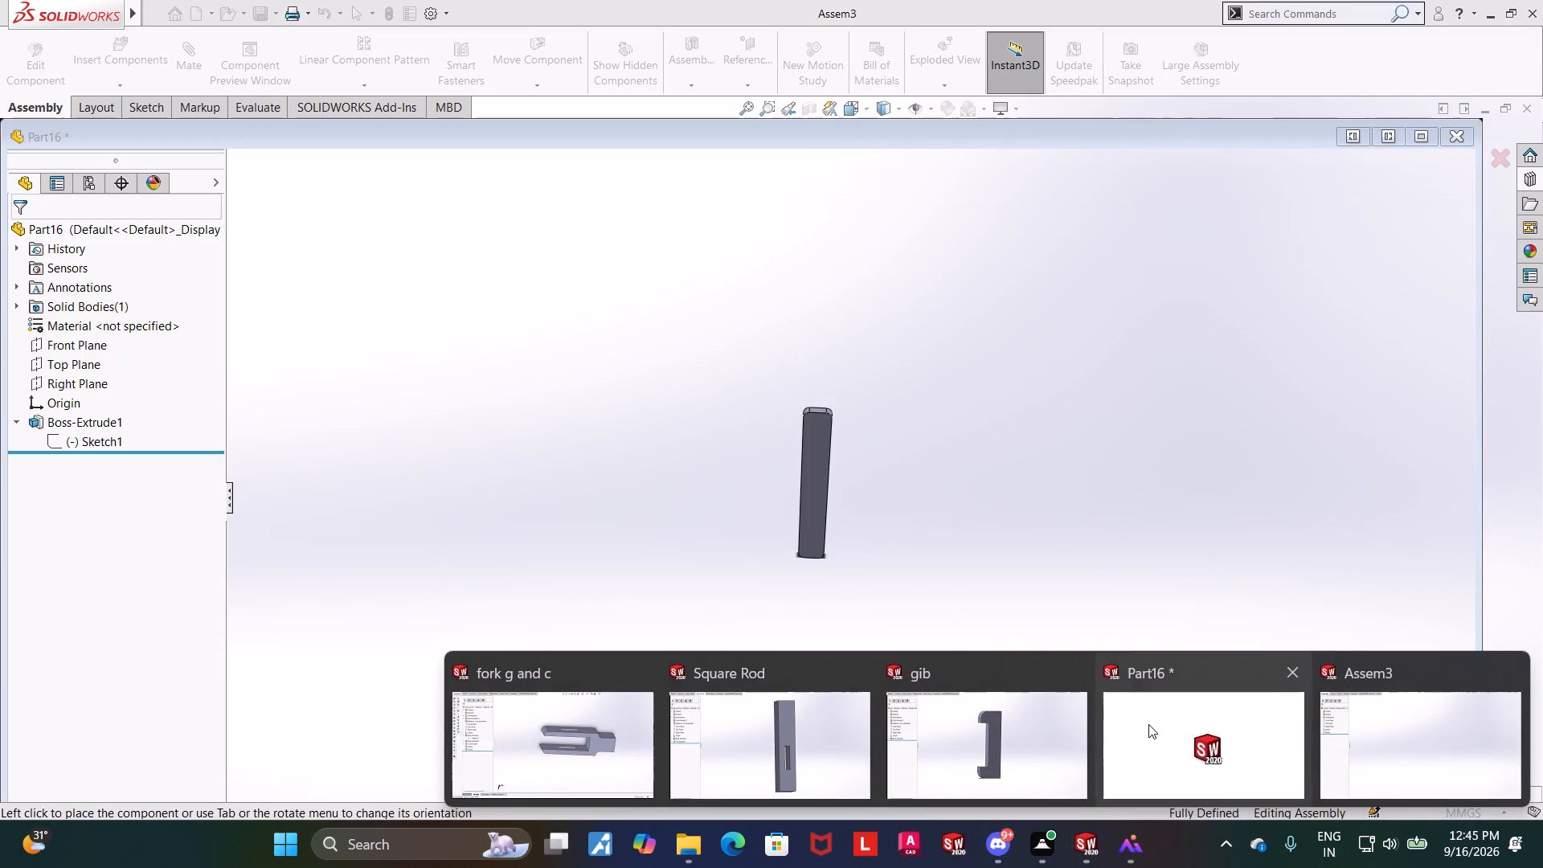
click(1148, 724)
click(1482, 17)
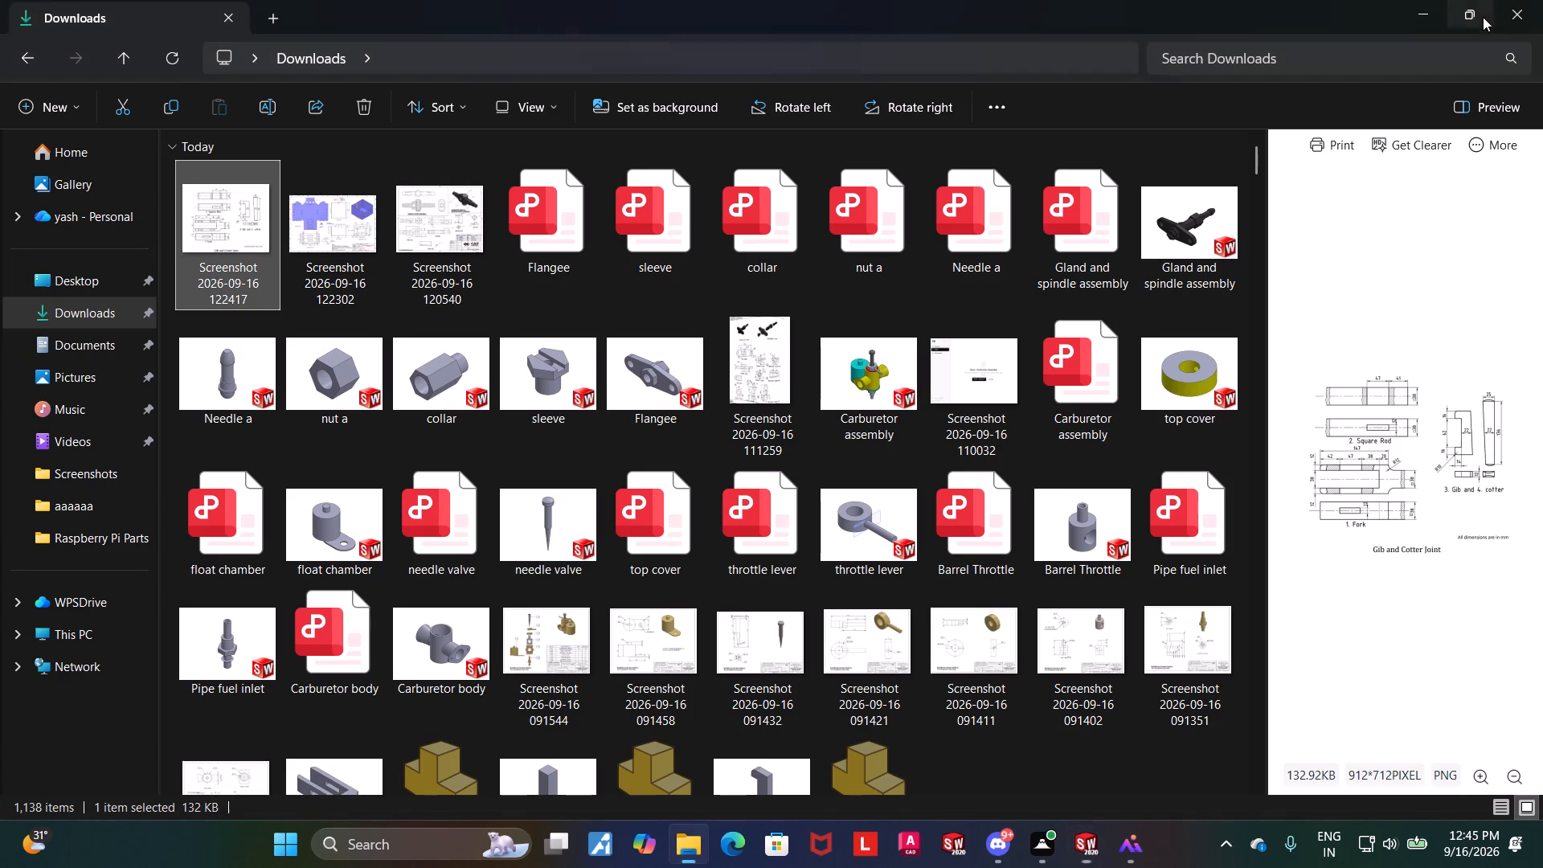
click(1091, 854)
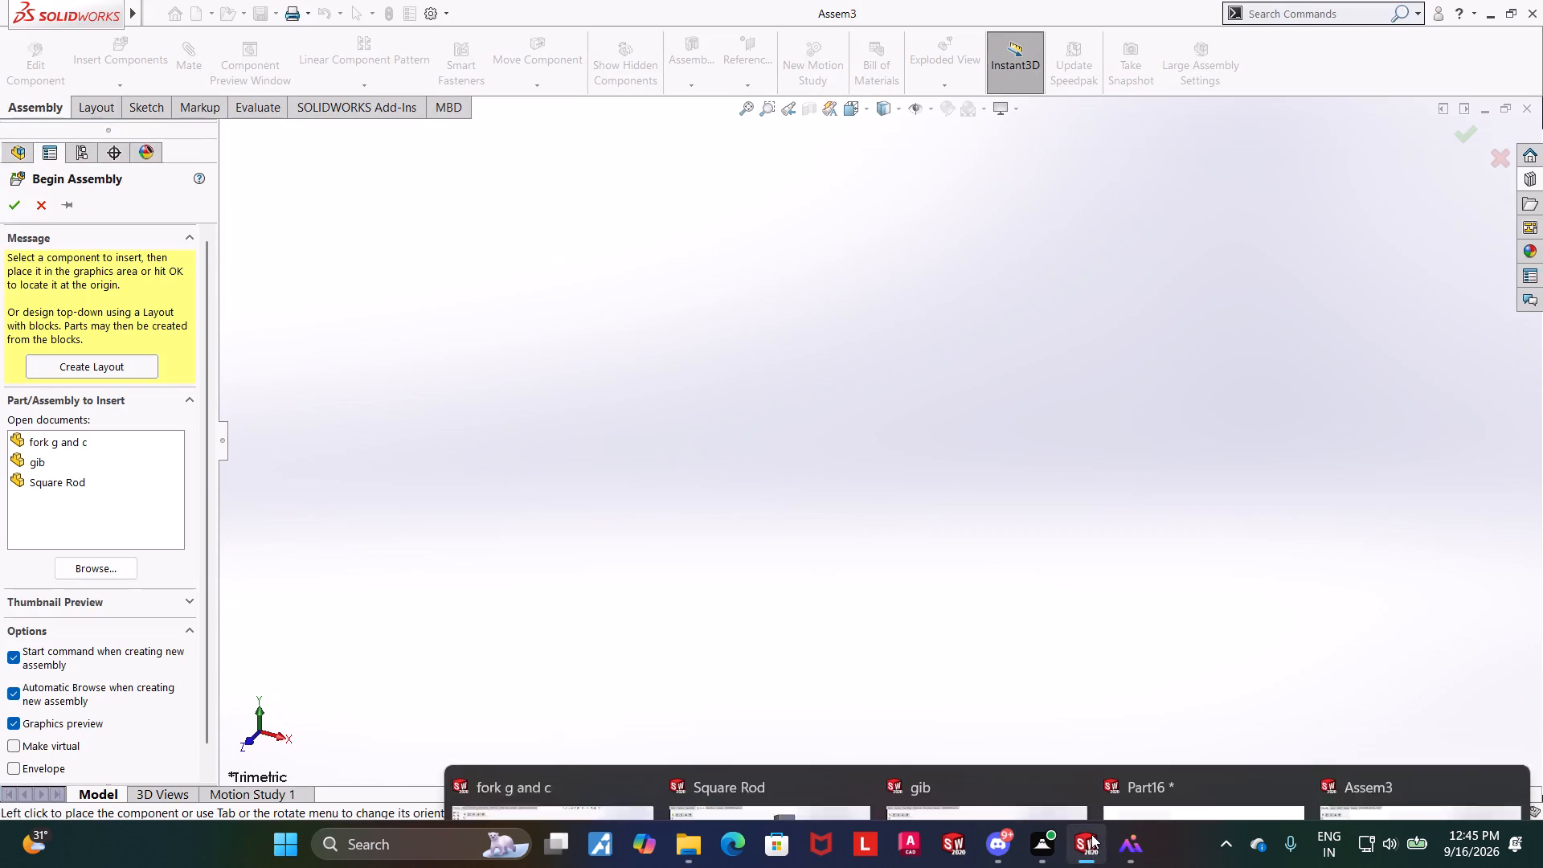
click(1152, 763)
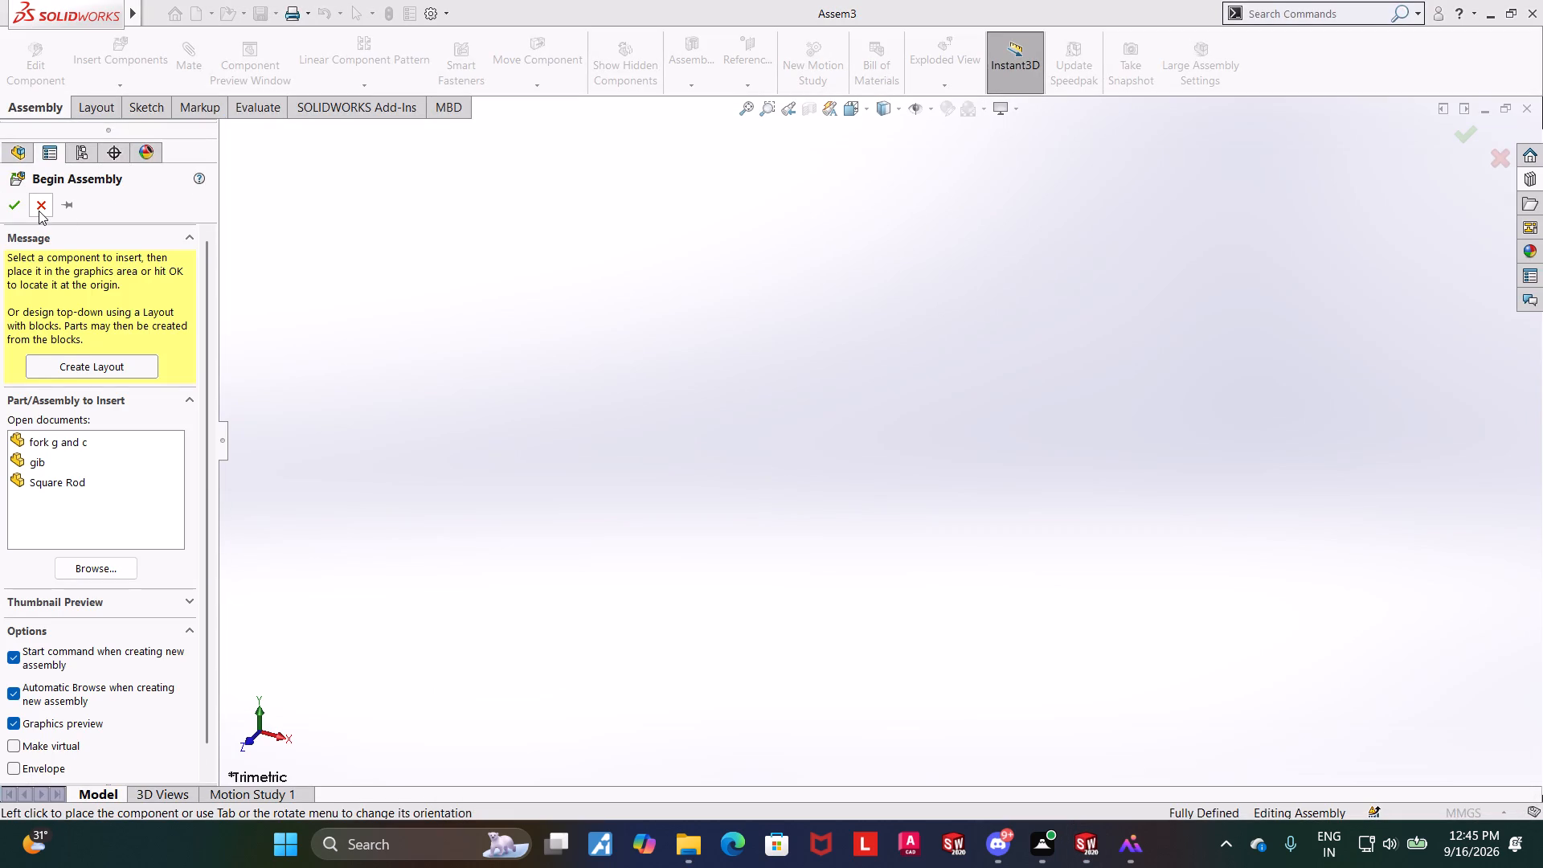
click(39, 211)
click(1126, 755)
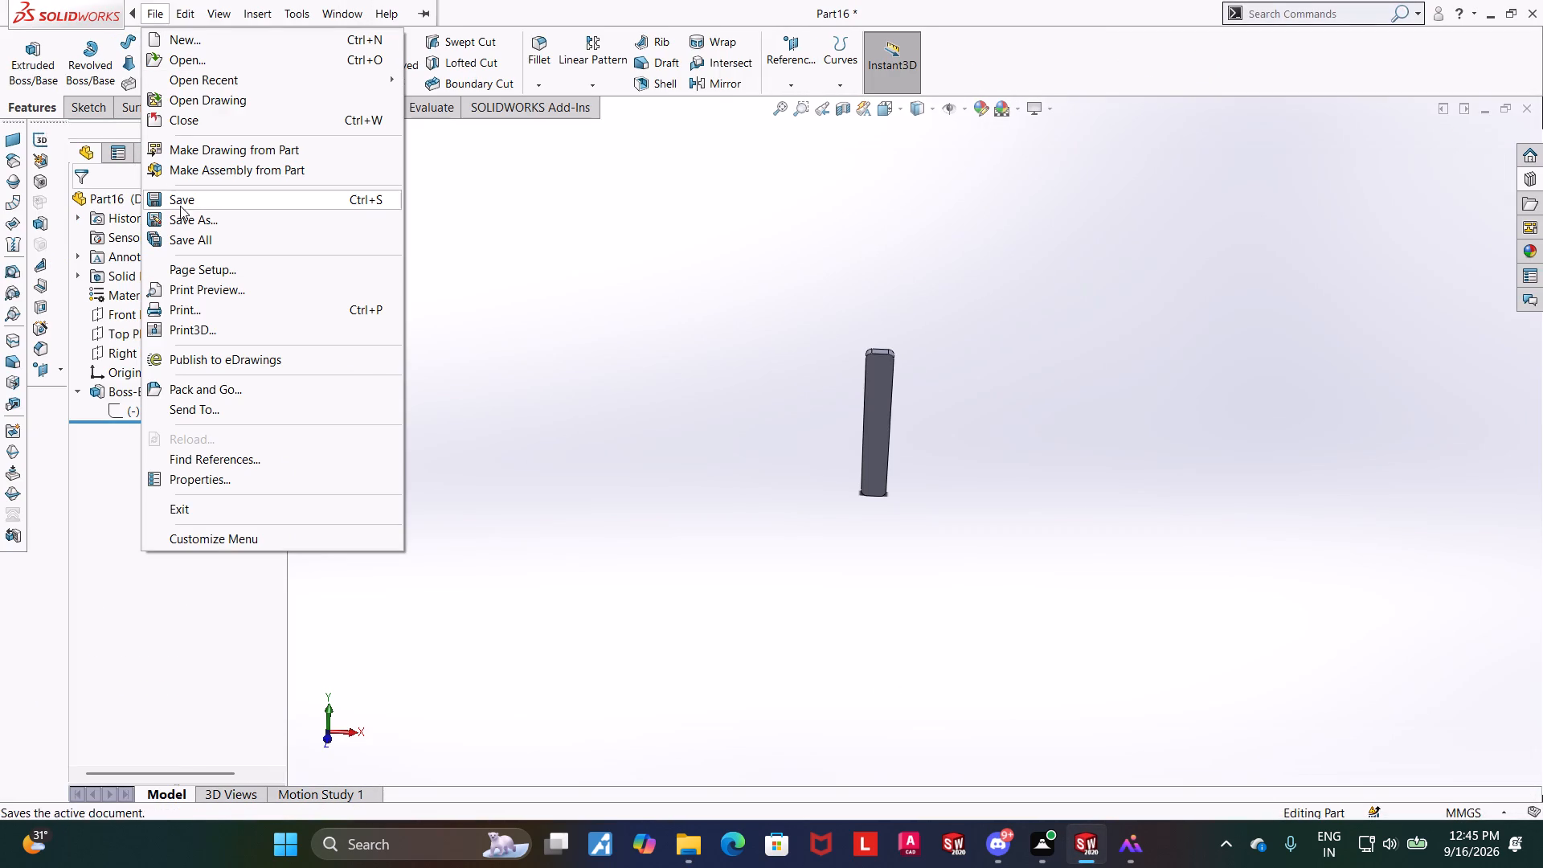
Save the cotter part in Downloads under the name "cotter g".
click(181, 222)
text(cotter)
key(space)
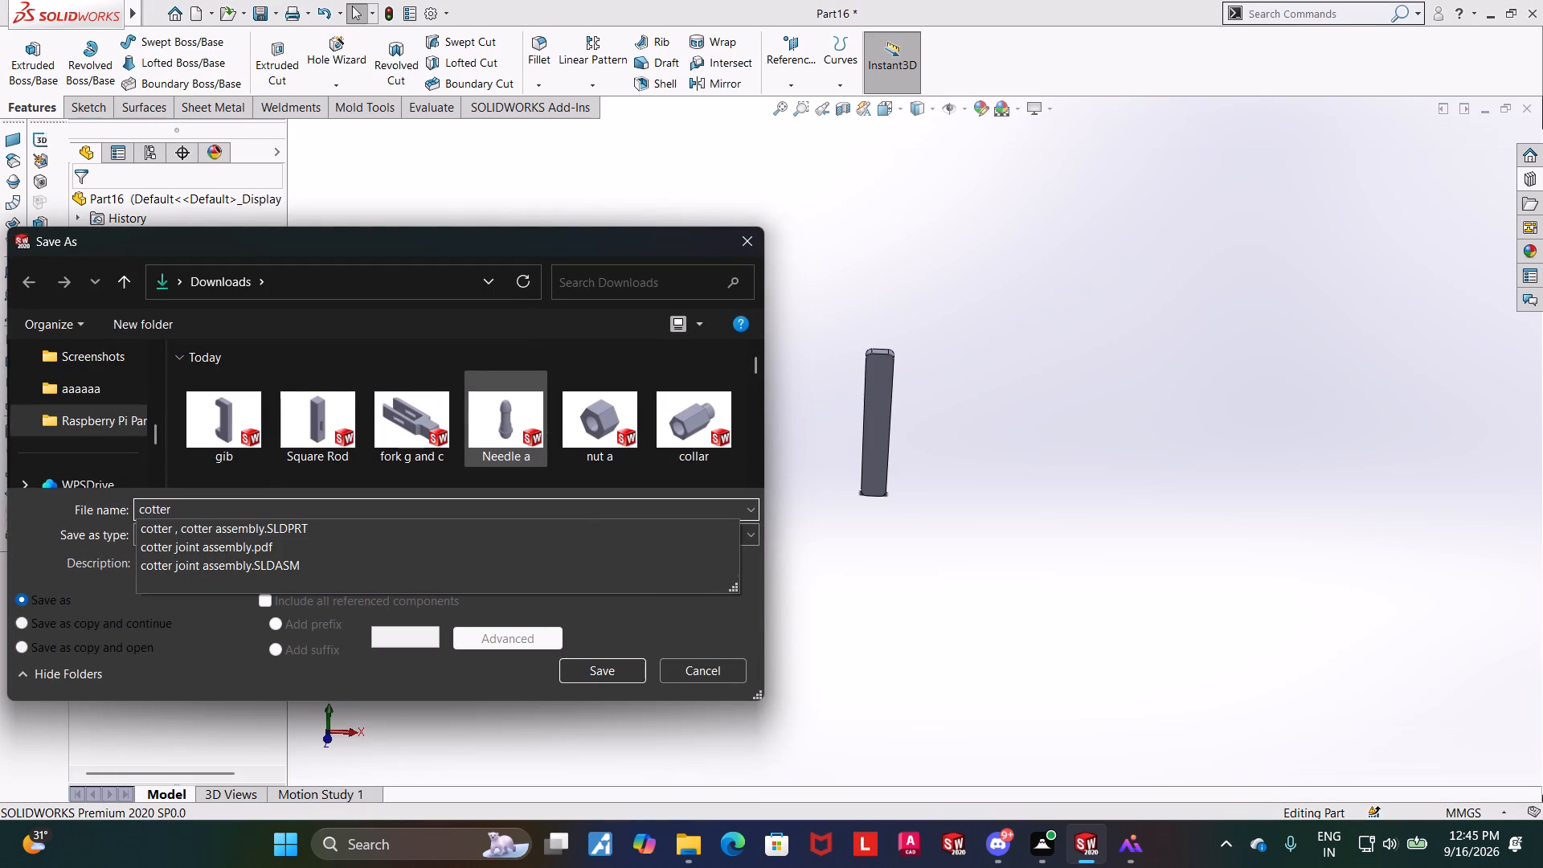
key(g)
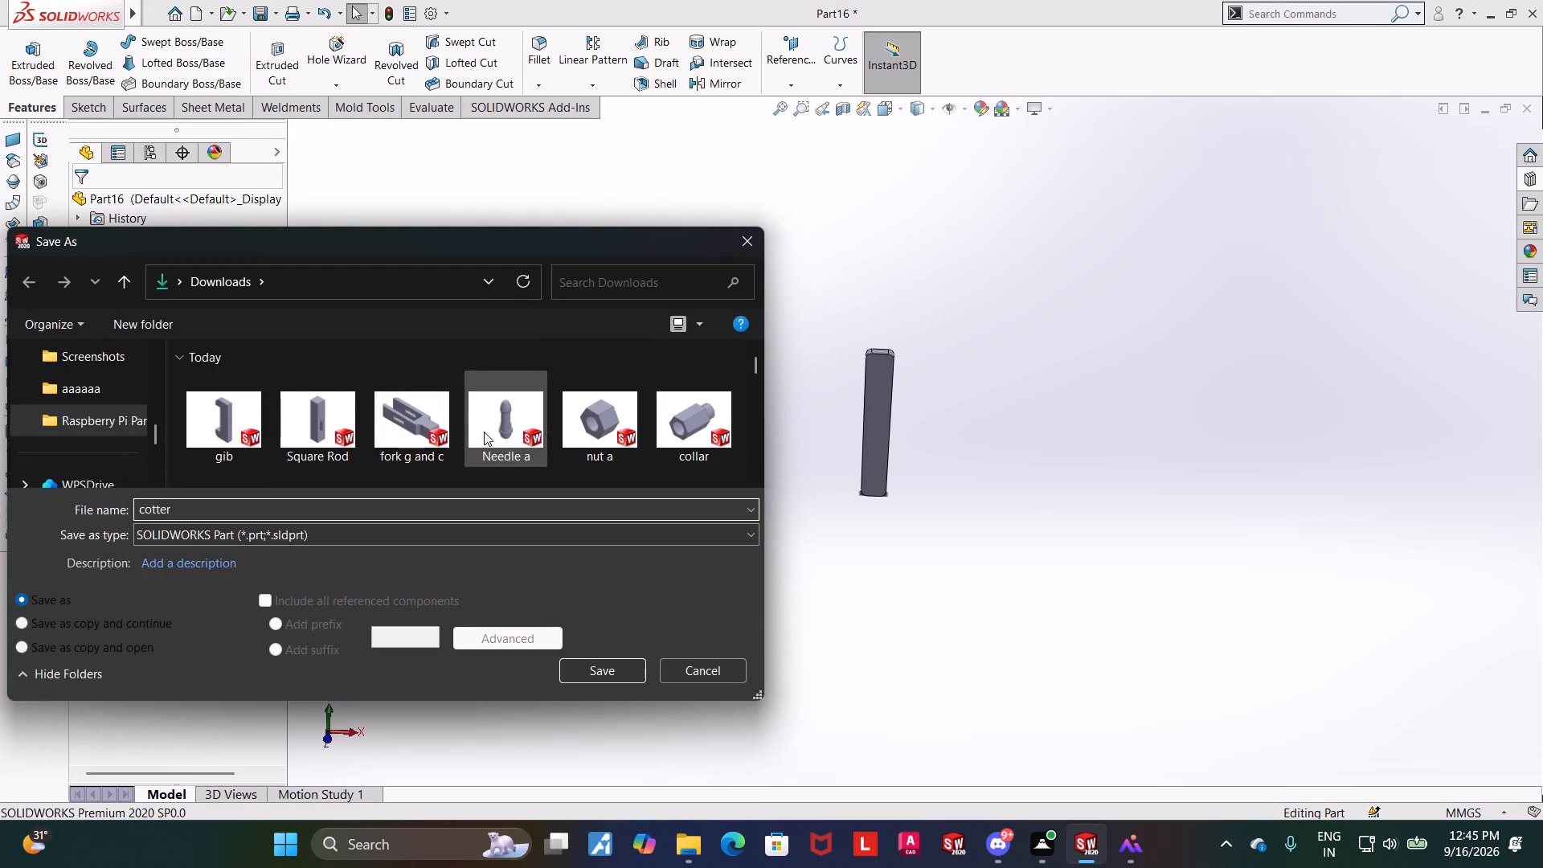
click(596, 660)
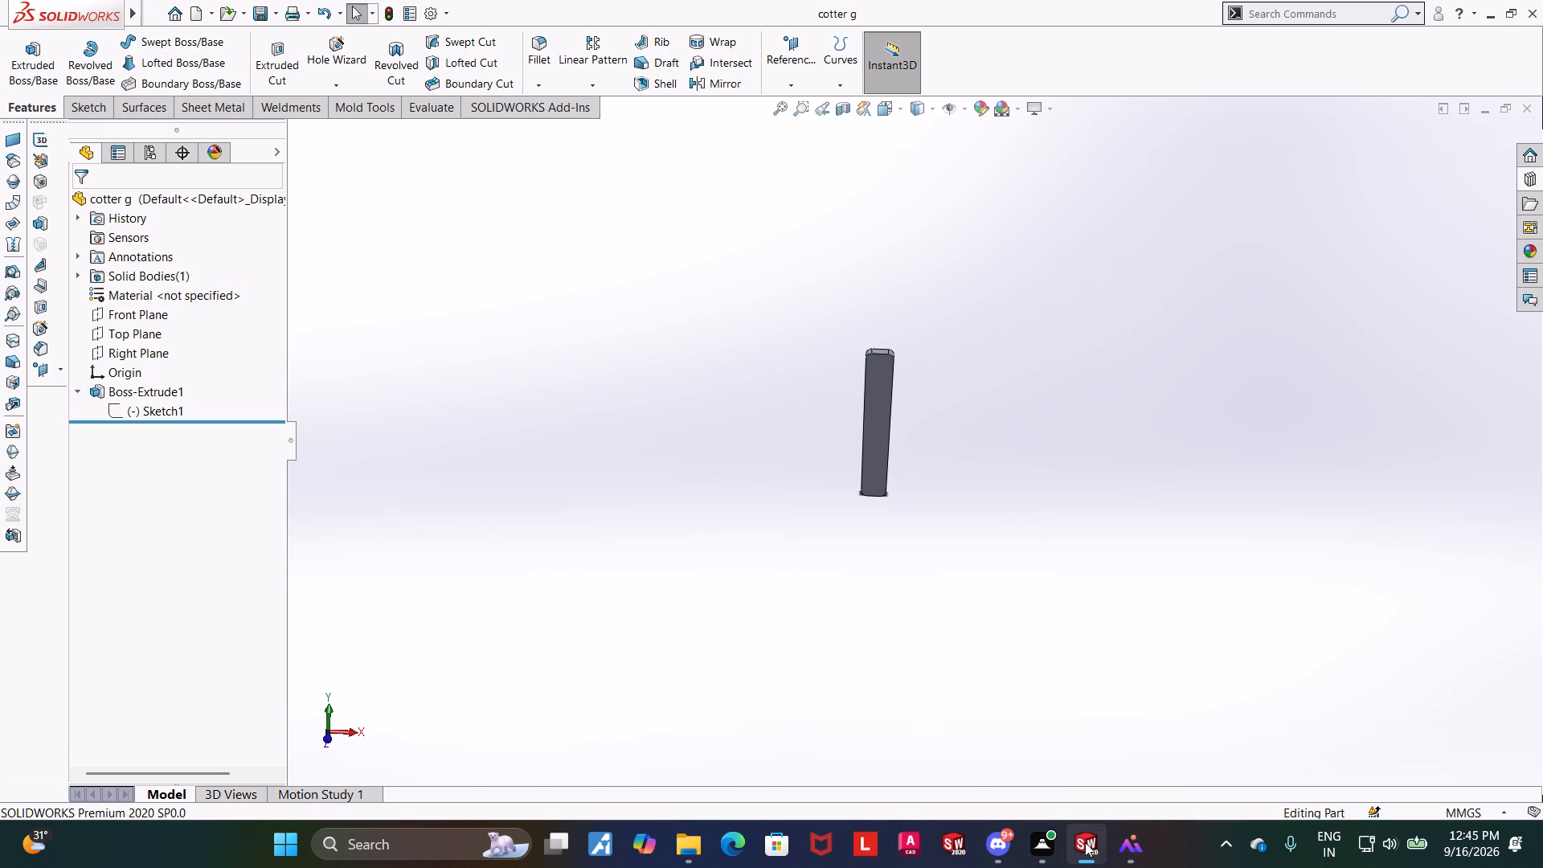
Switch to the empty assembly Assem3 and insert the "fork g and c" part as its first component.
click(1380, 768)
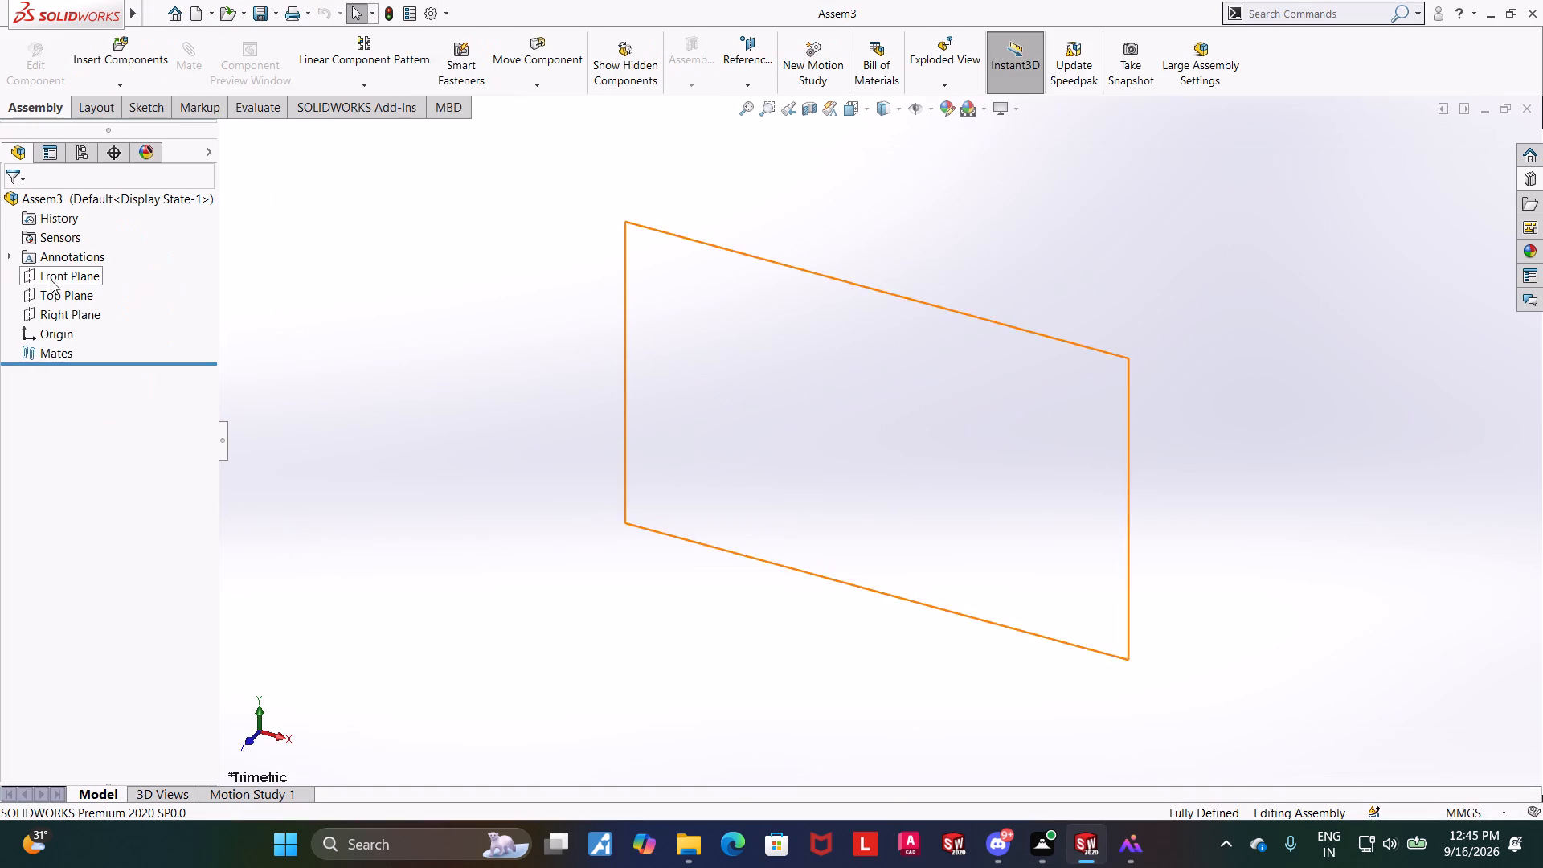
click(156, 49)
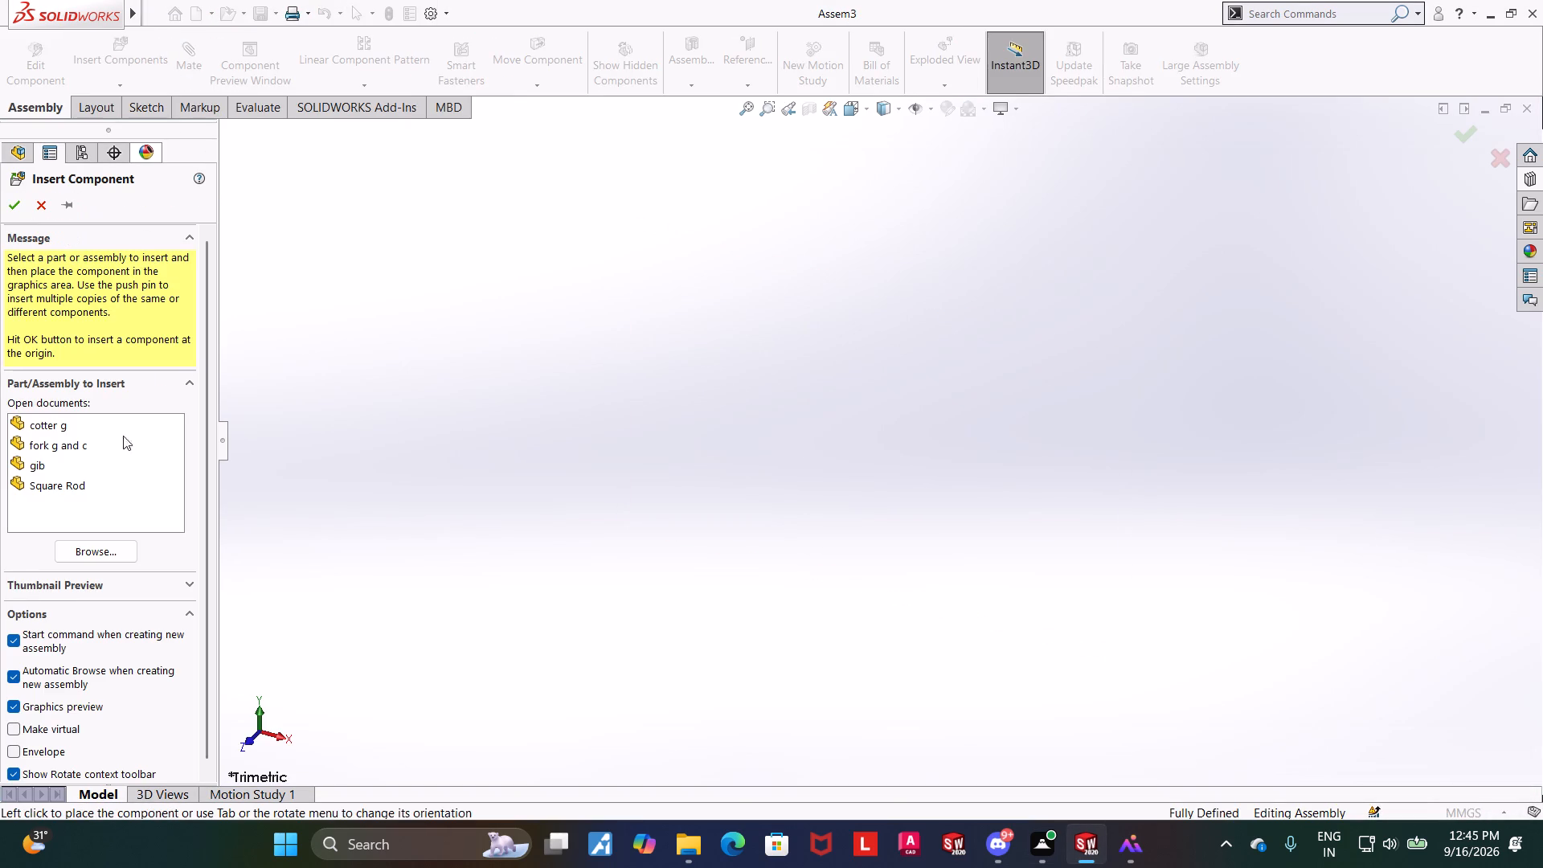
click(49, 444)
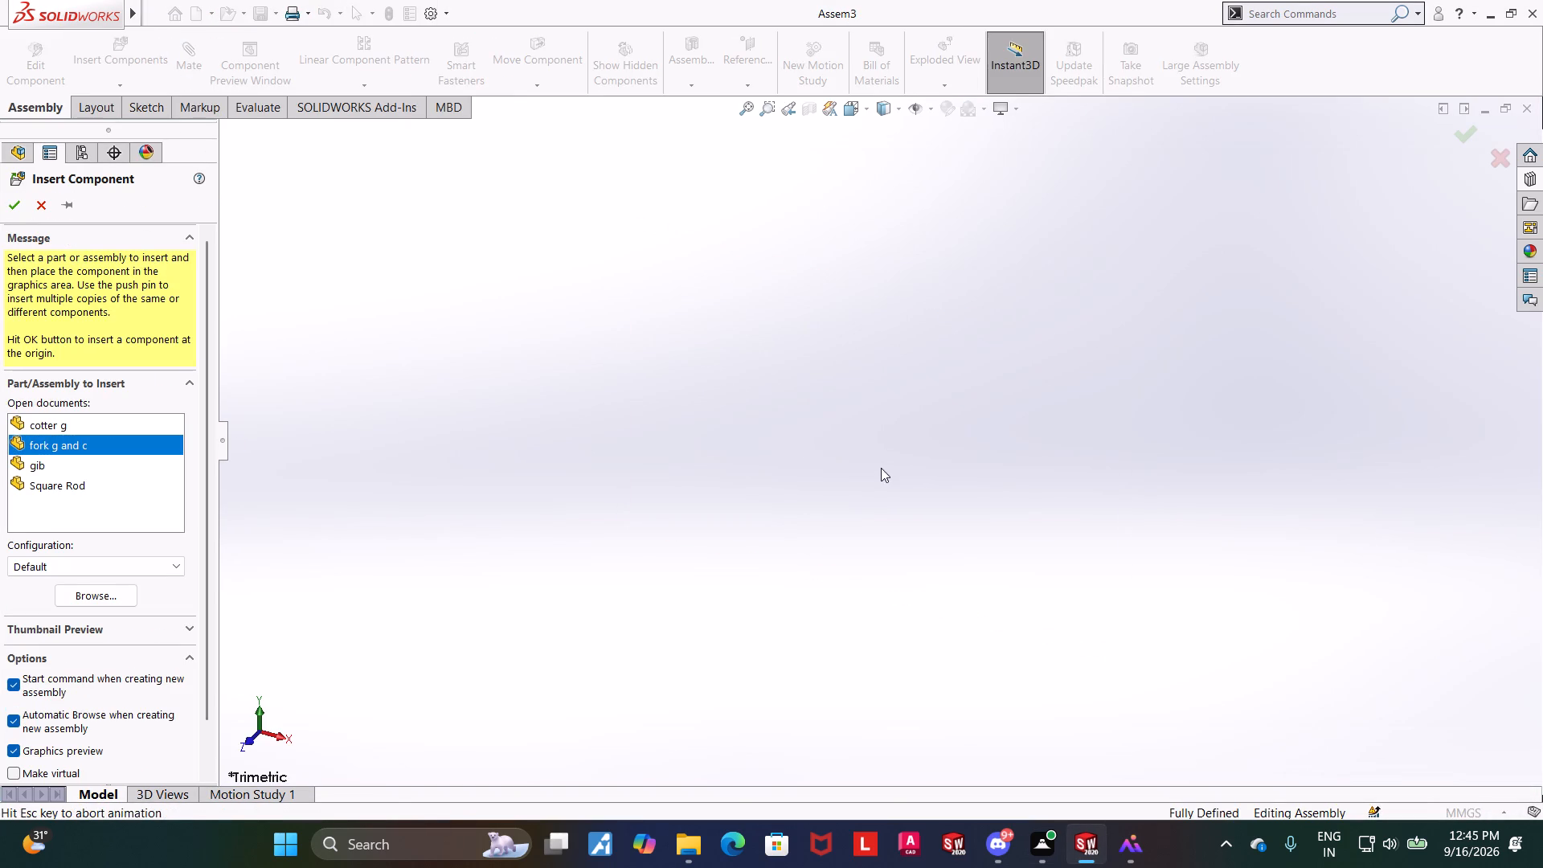
click(917, 491)
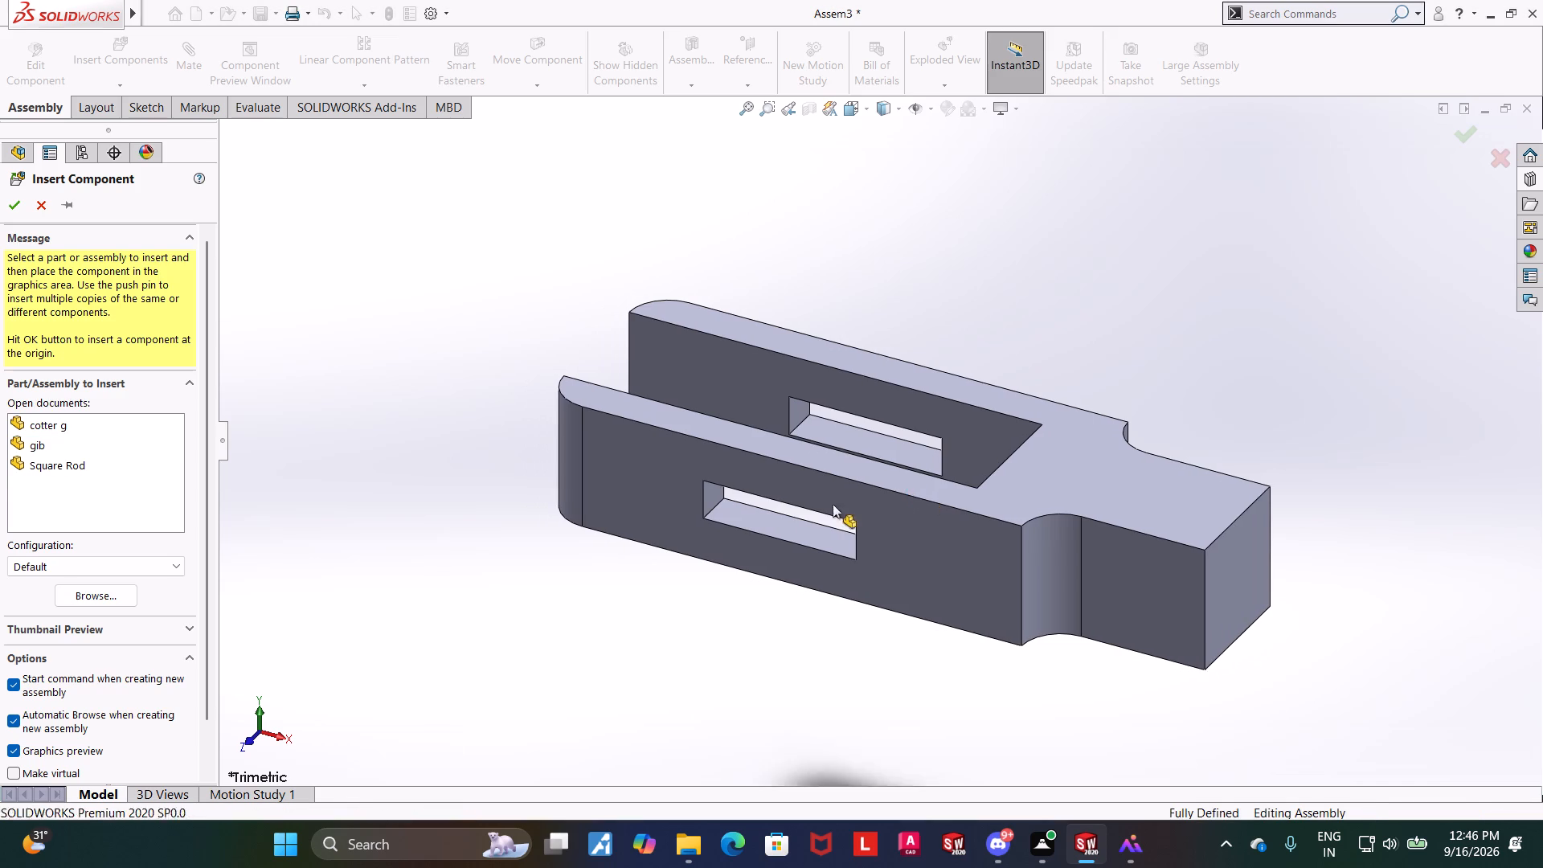
Insert the Square Rod part into the assembly, placed just beyond the open end of the fork.
middle_drag(478, 445, 515, 624)
click(123, 60)
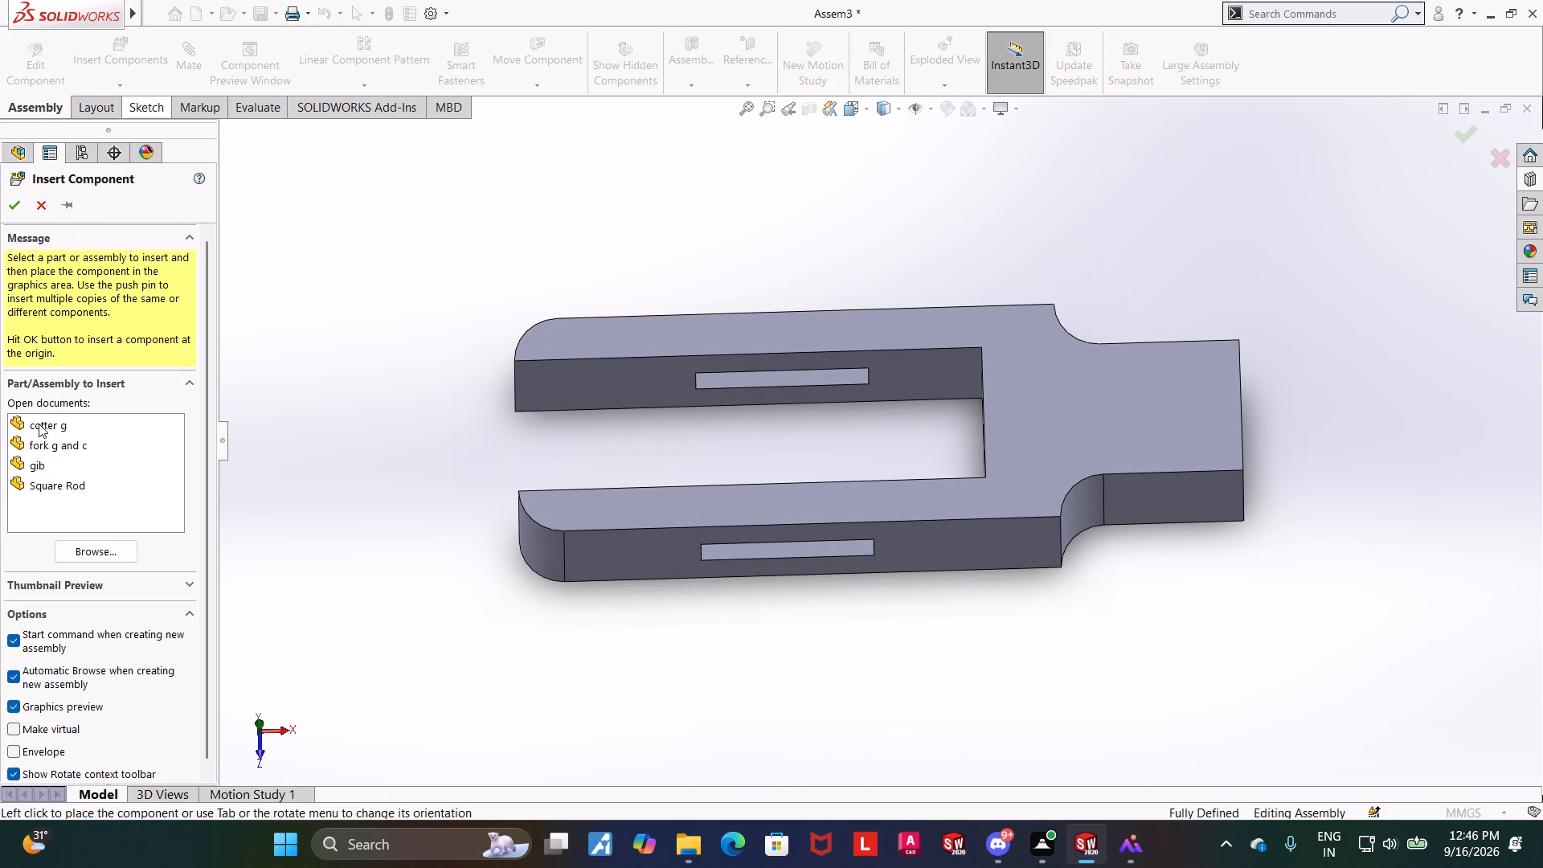
click(59, 482)
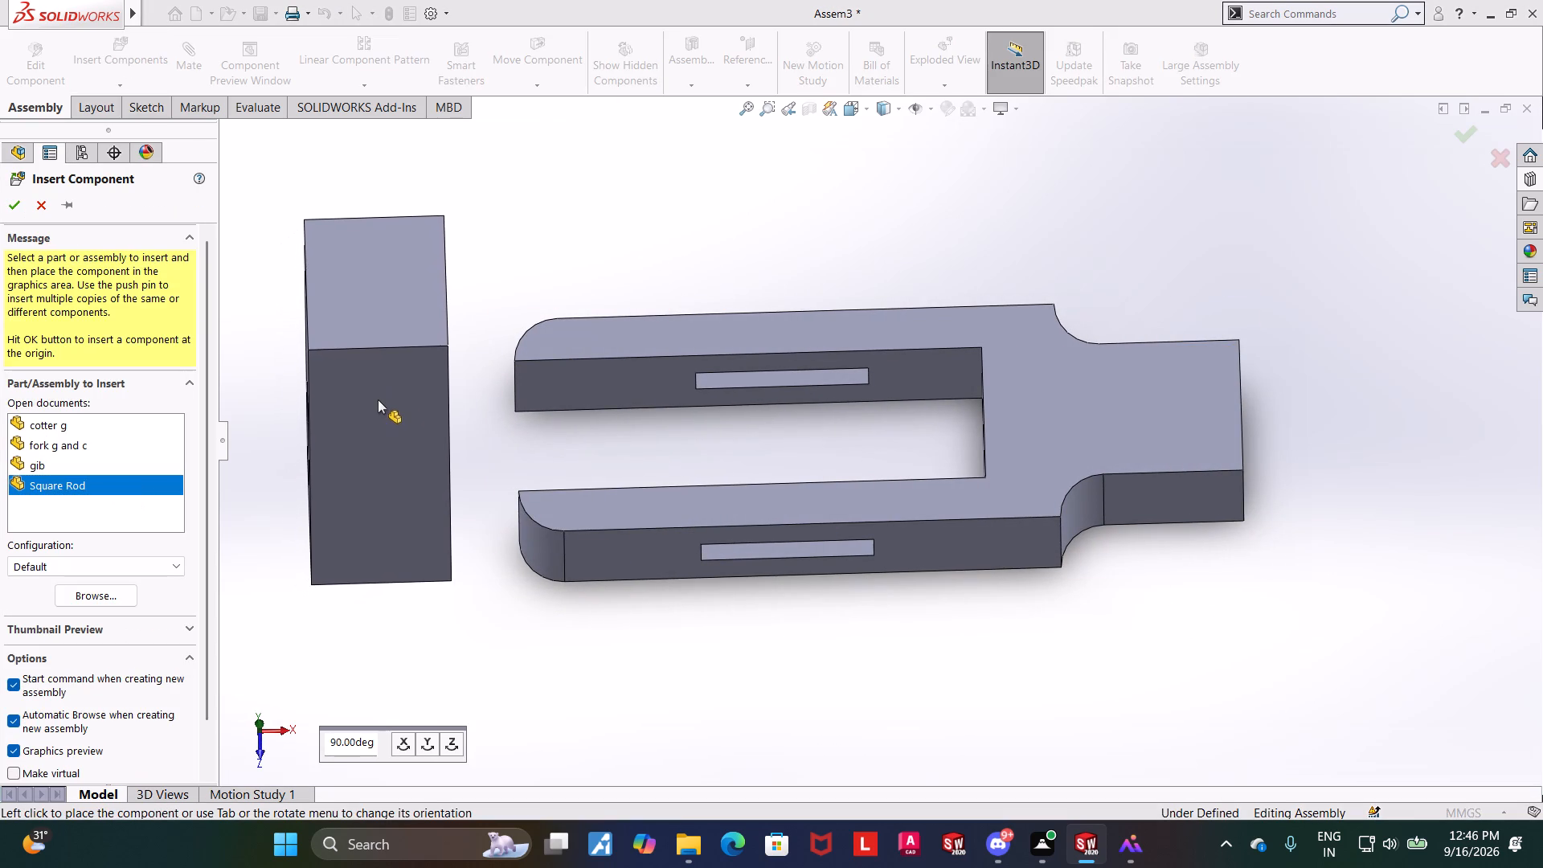
click(378, 399)
Rotate the Square Rod with the move triad so it points roughly along the fork, its slot facing the same way as the fork's slots.
scroll(445, 610, up, 2)
middle_drag(441, 592, 499, 578)
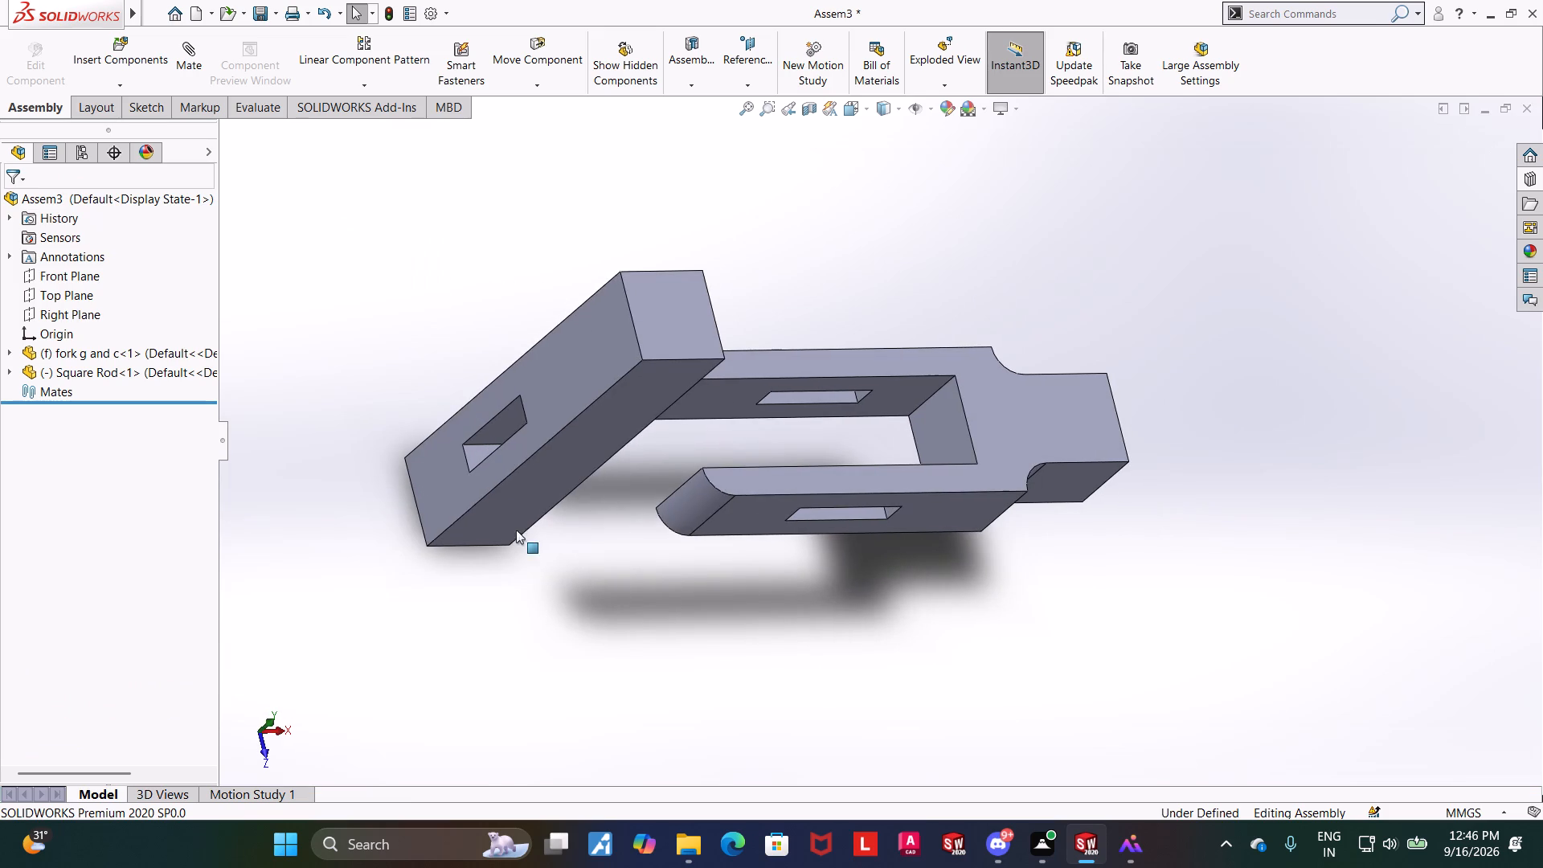
right_click(555, 434)
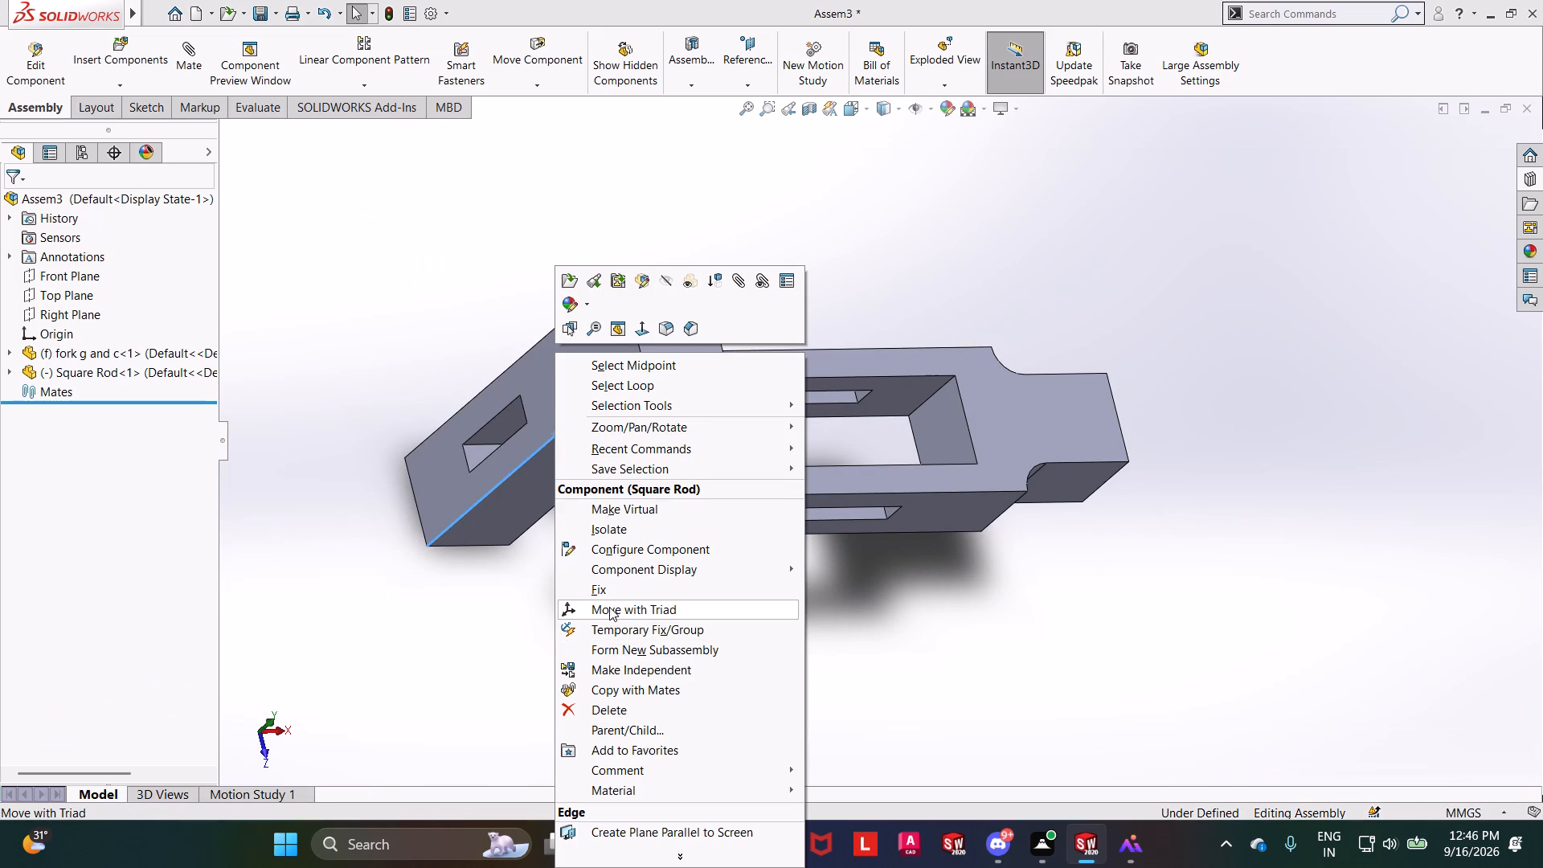
click(609, 607)
drag(560, 374, 318, 411)
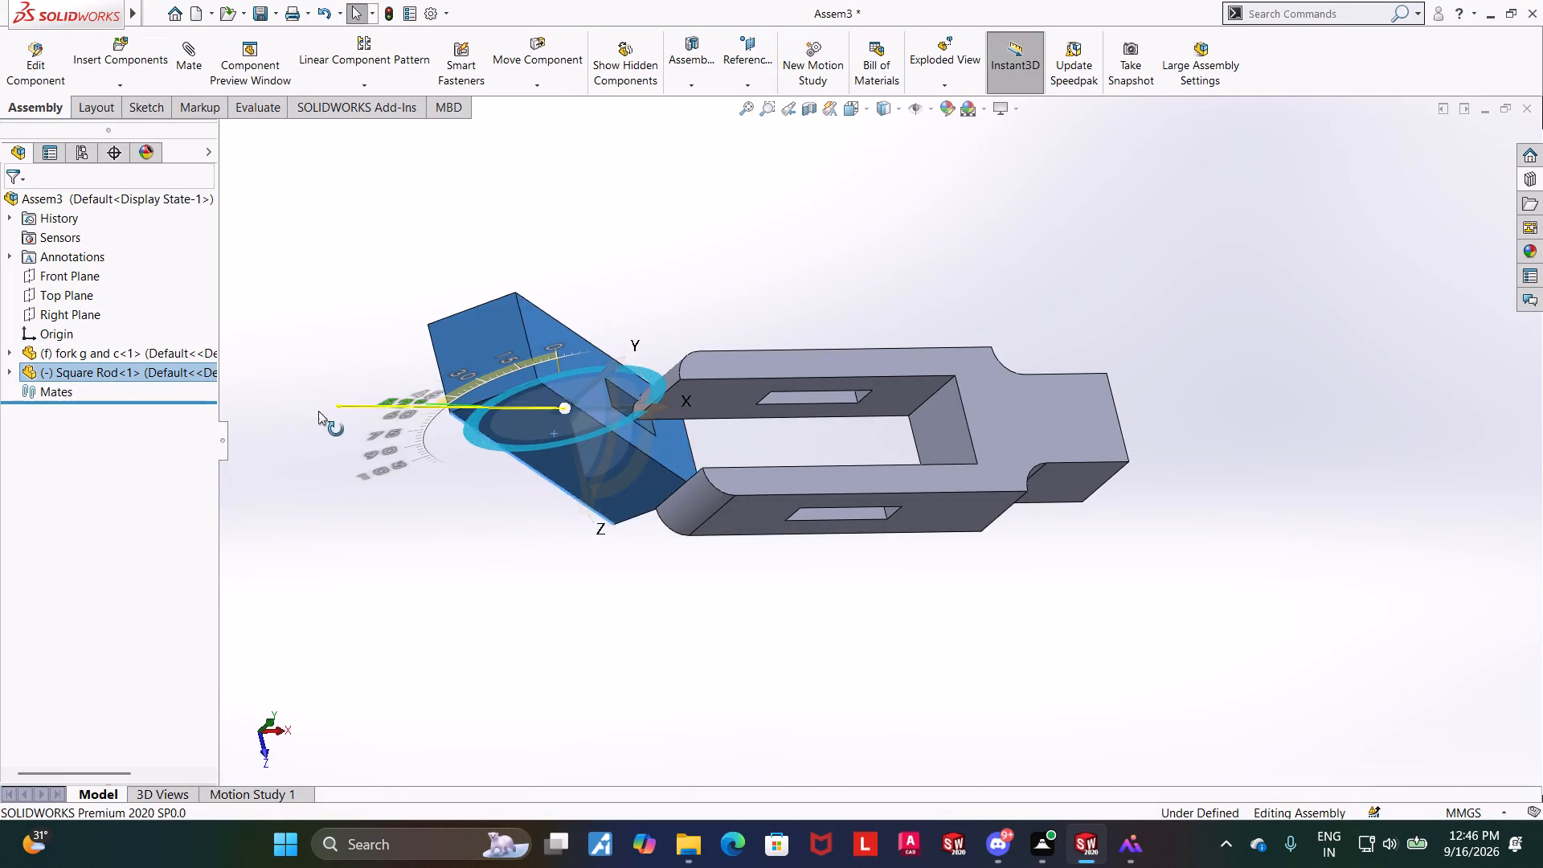
drag(318, 411, 190, 447)
drag(538, 382, 538, 383)
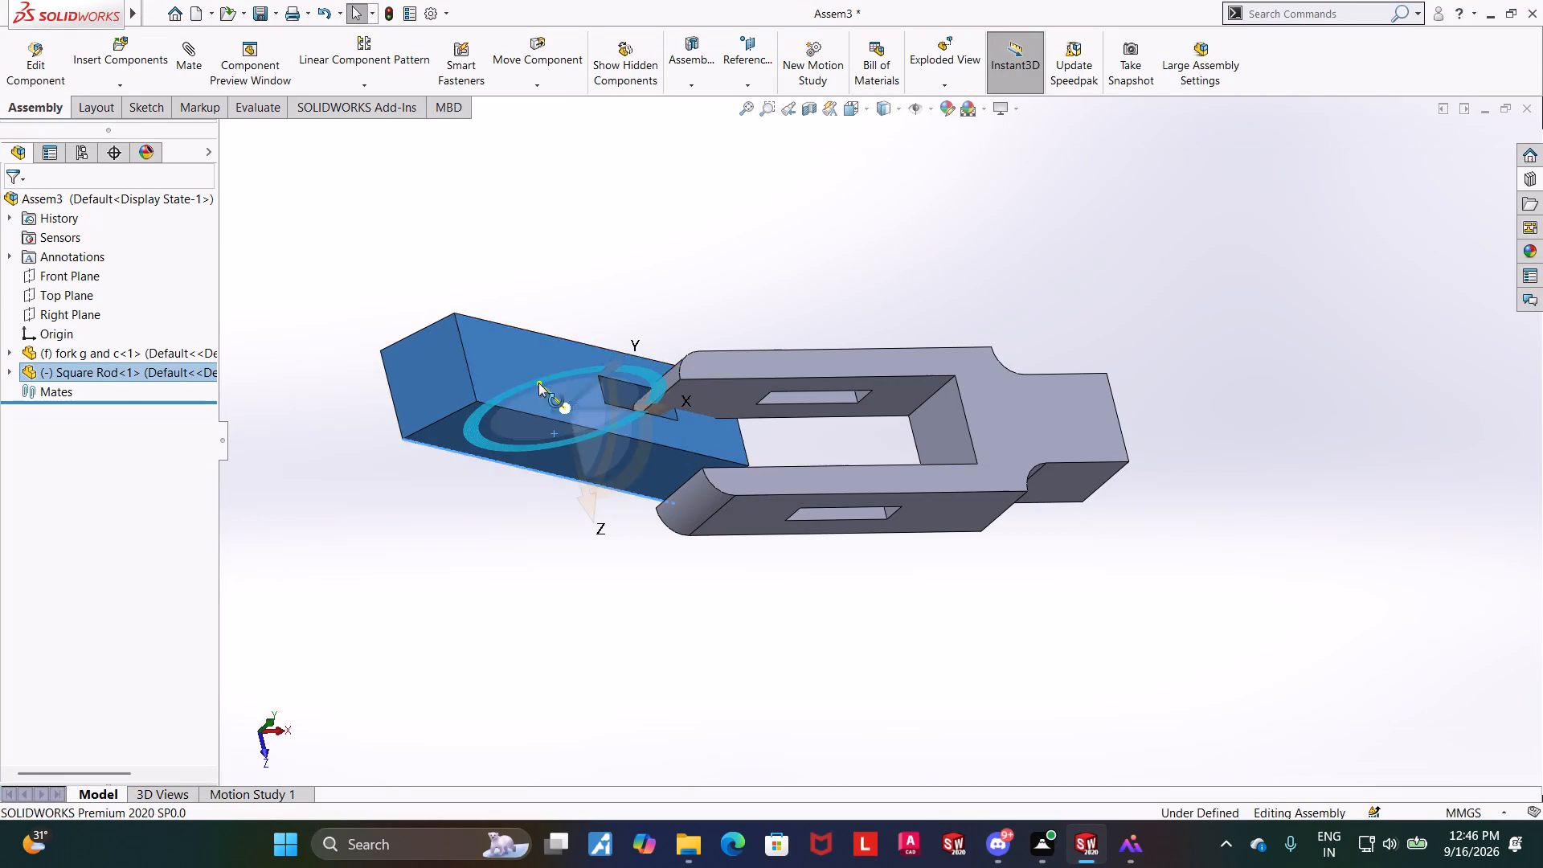
drag(538, 383, 448, 399)
click(525, 604)
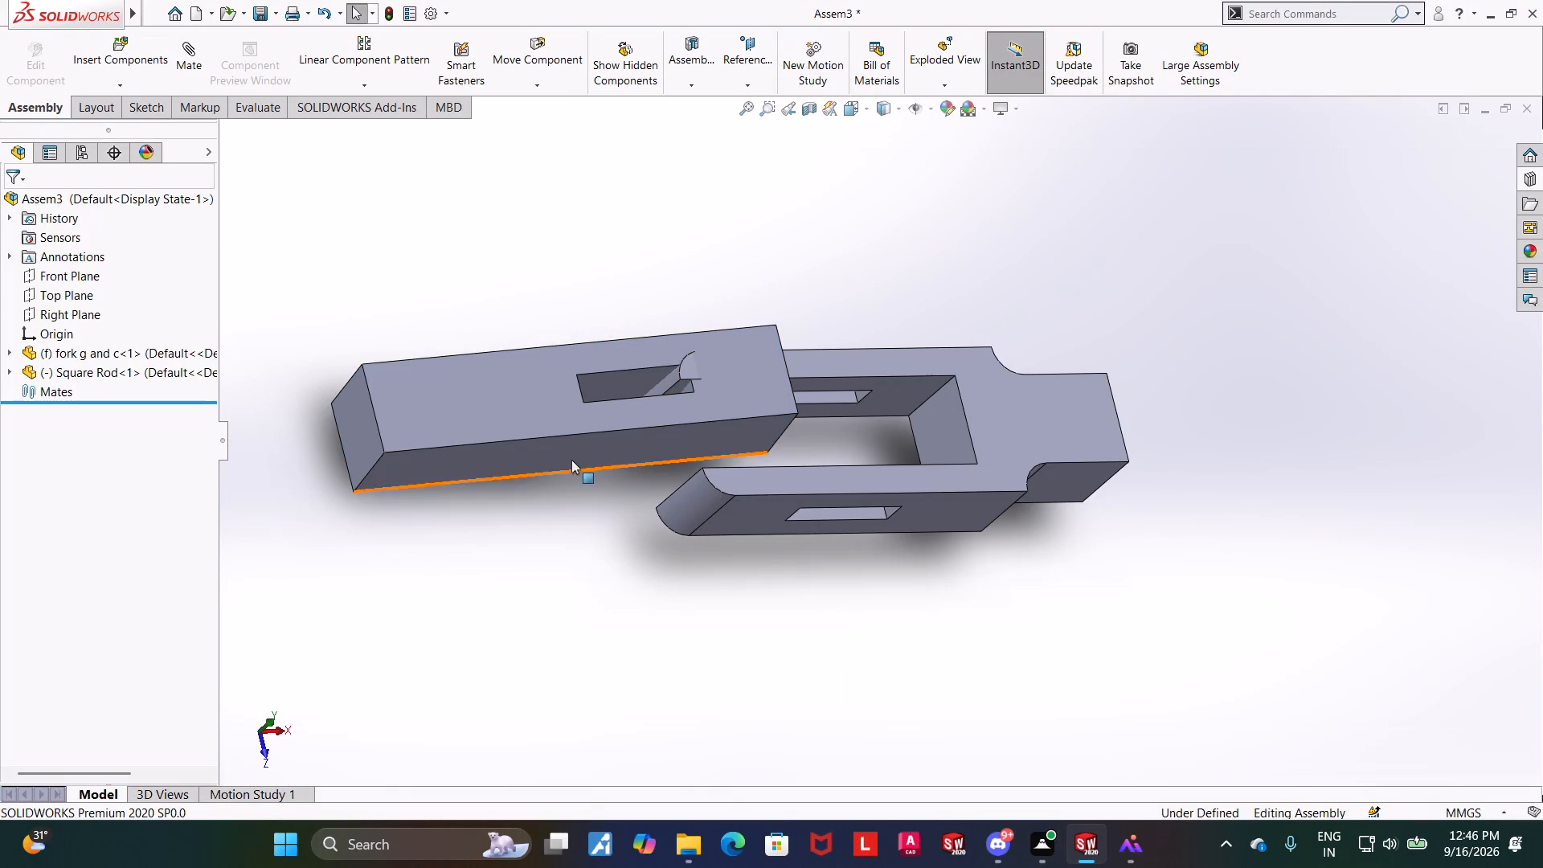
right_click(533, 428)
click(587, 553)
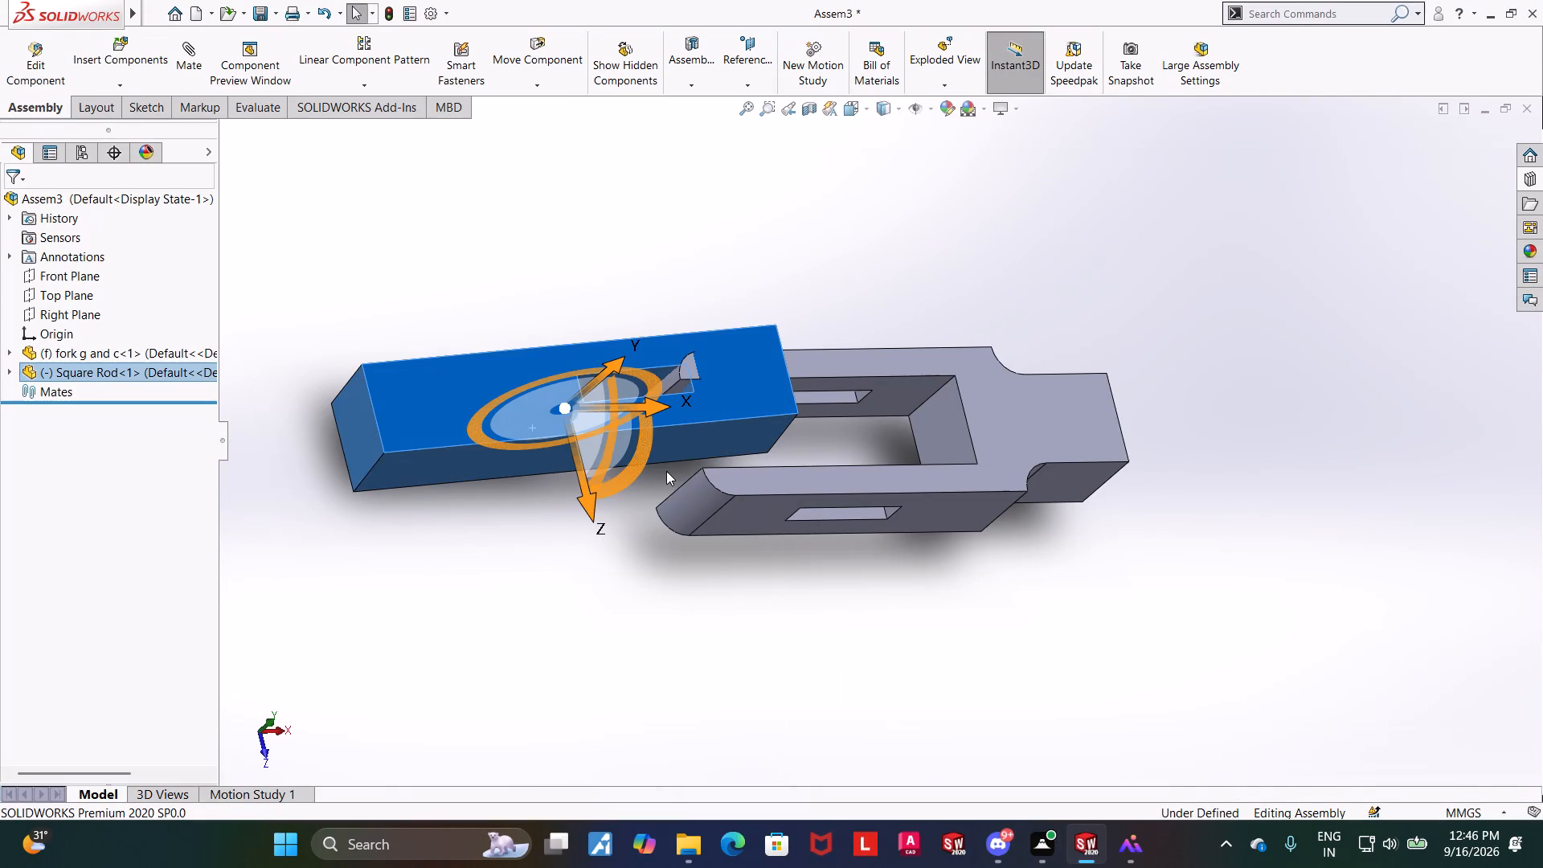
drag(645, 467, 662, 493)
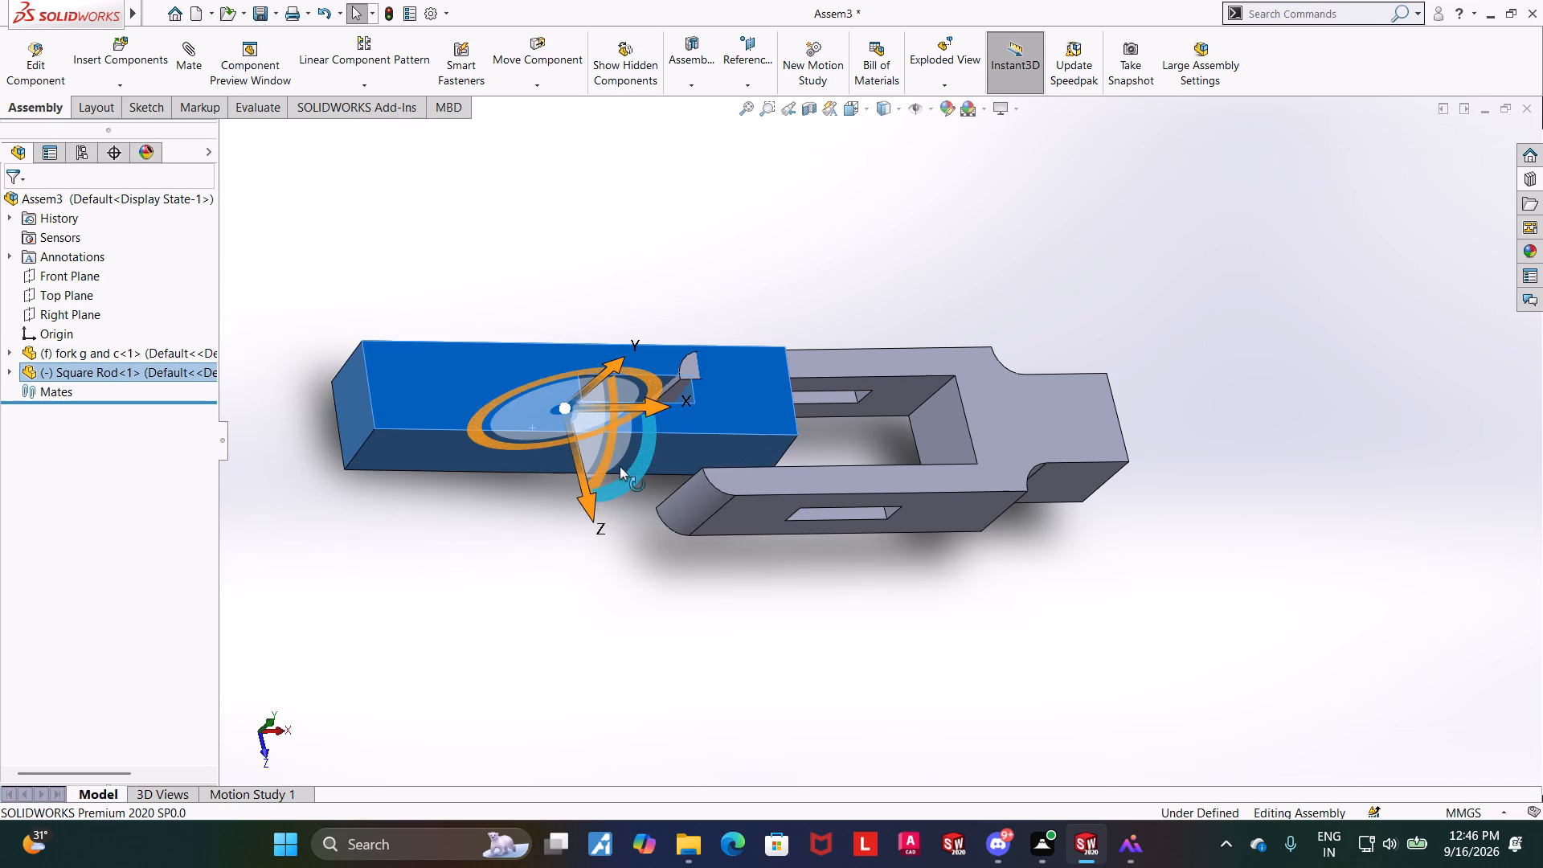
drag(604, 450, 579, 237)
click(552, 668)
Add a coincident mate between the Square Rod's slotted side face and the inner face of a fork arm.
middle_drag(529, 641, 490, 576)
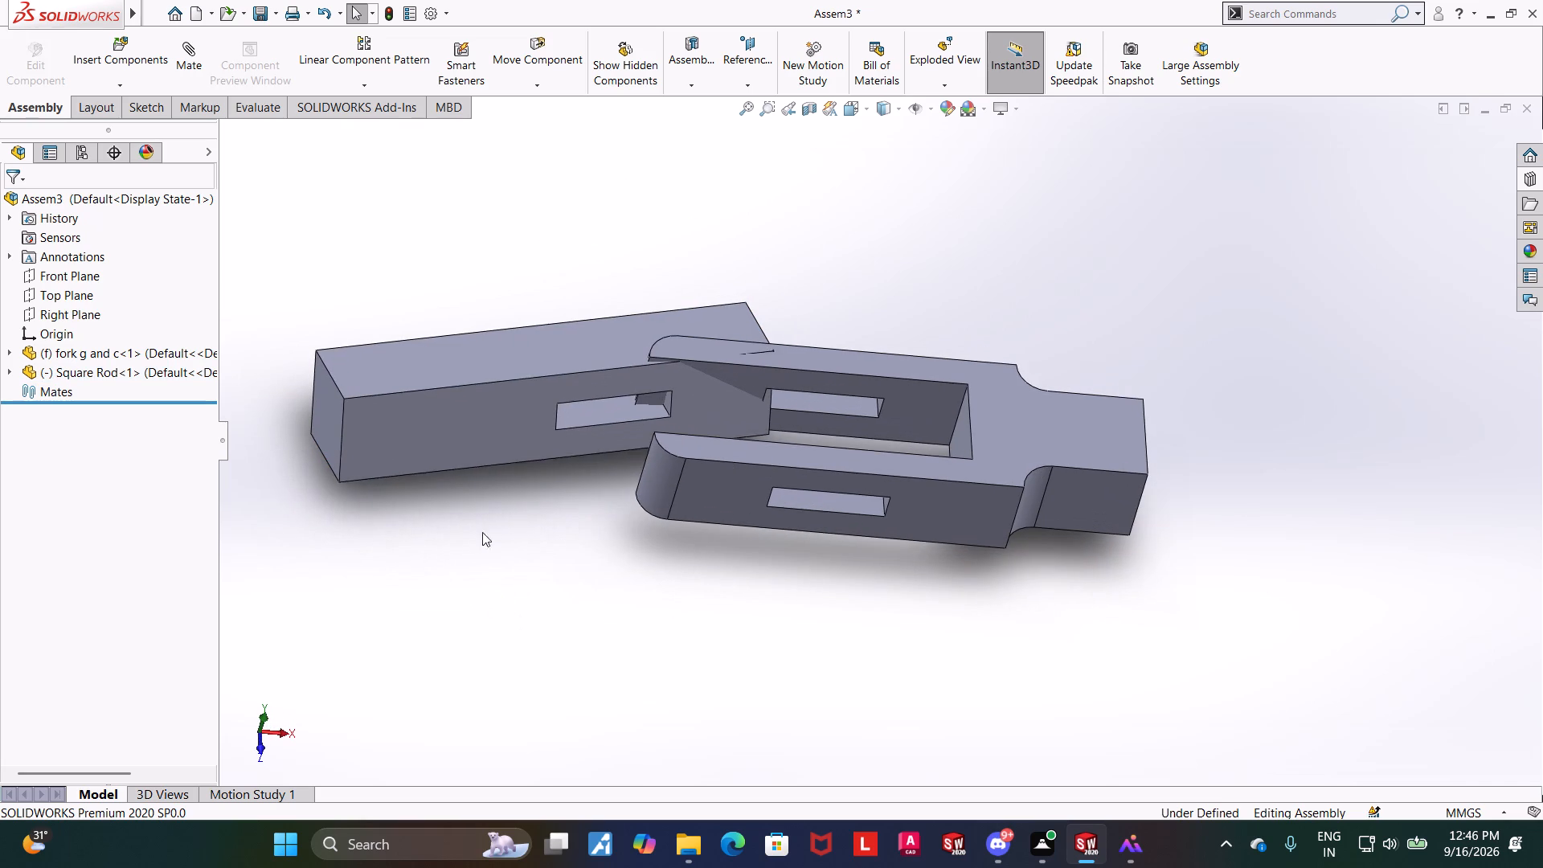
click(470, 439)
middle_drag(493, 510, 574, 751)
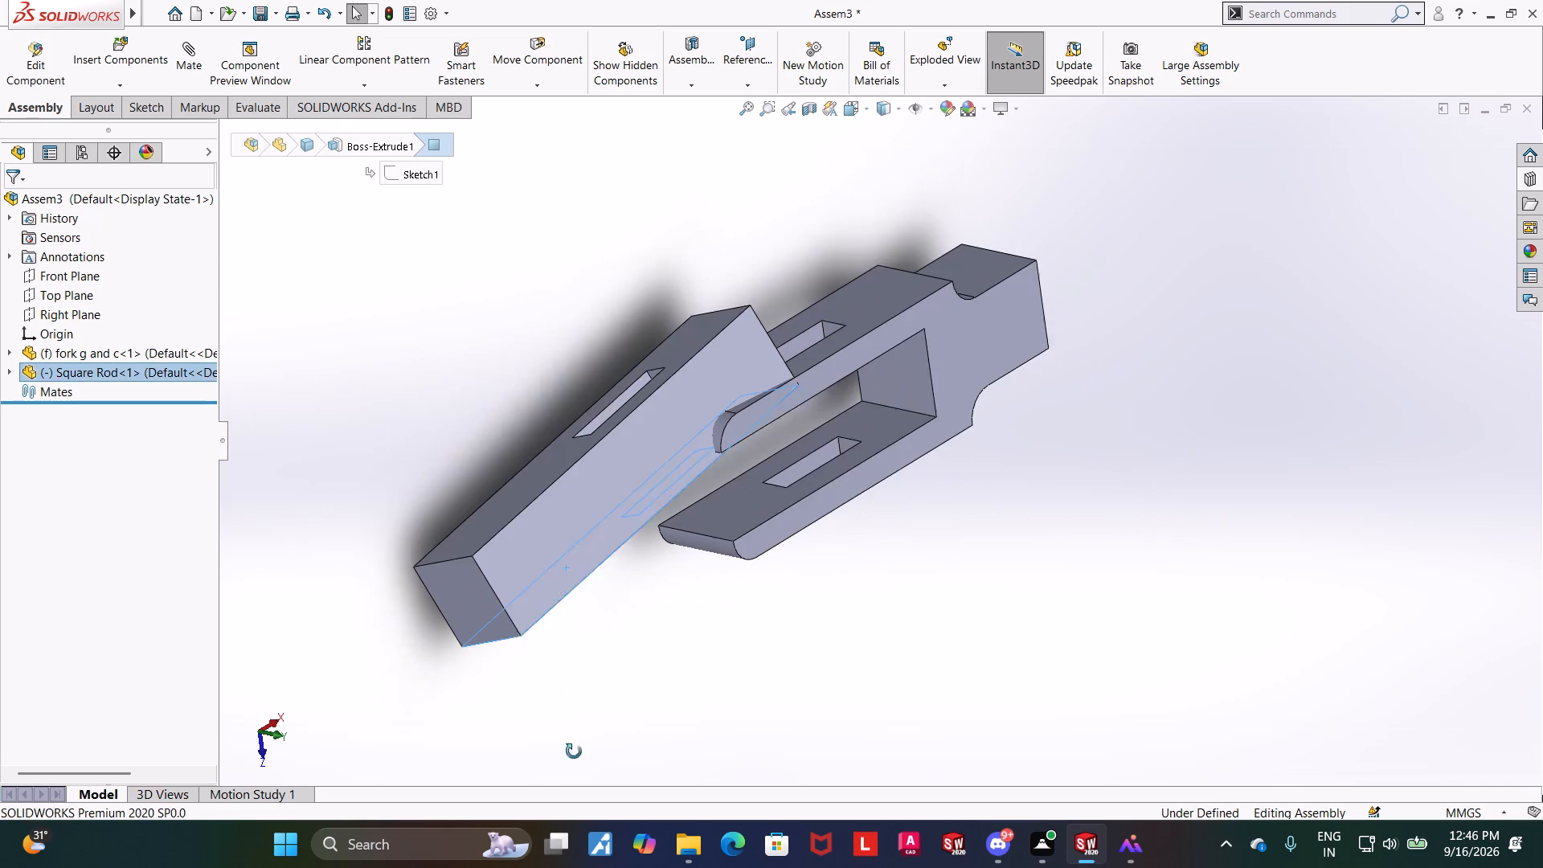
middle_drag(574, 751, 575, 751)
ctrl+click(888, 413)
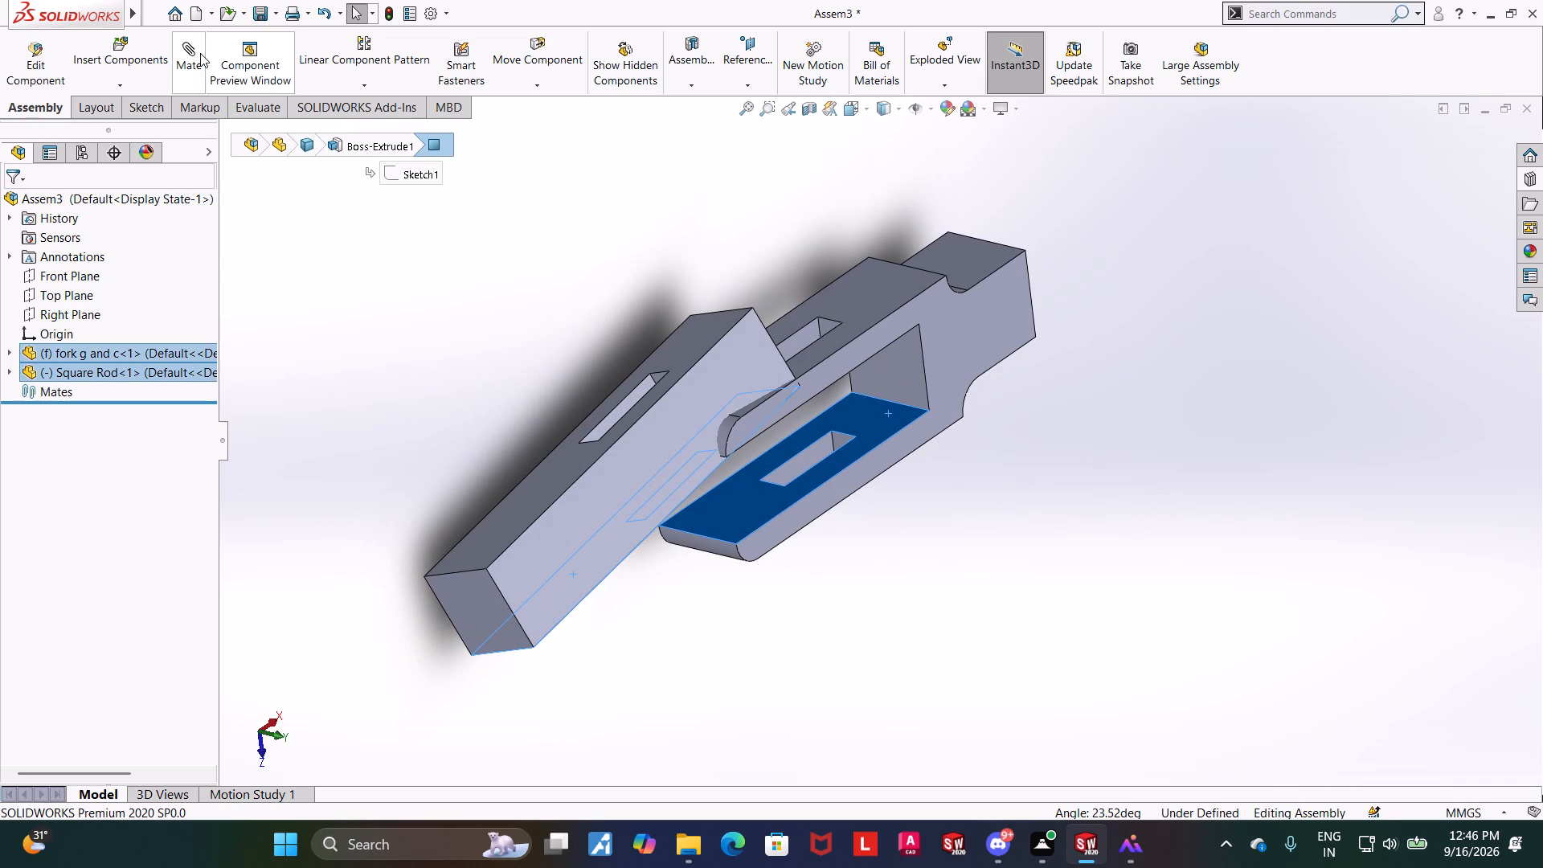
click(200, 53)
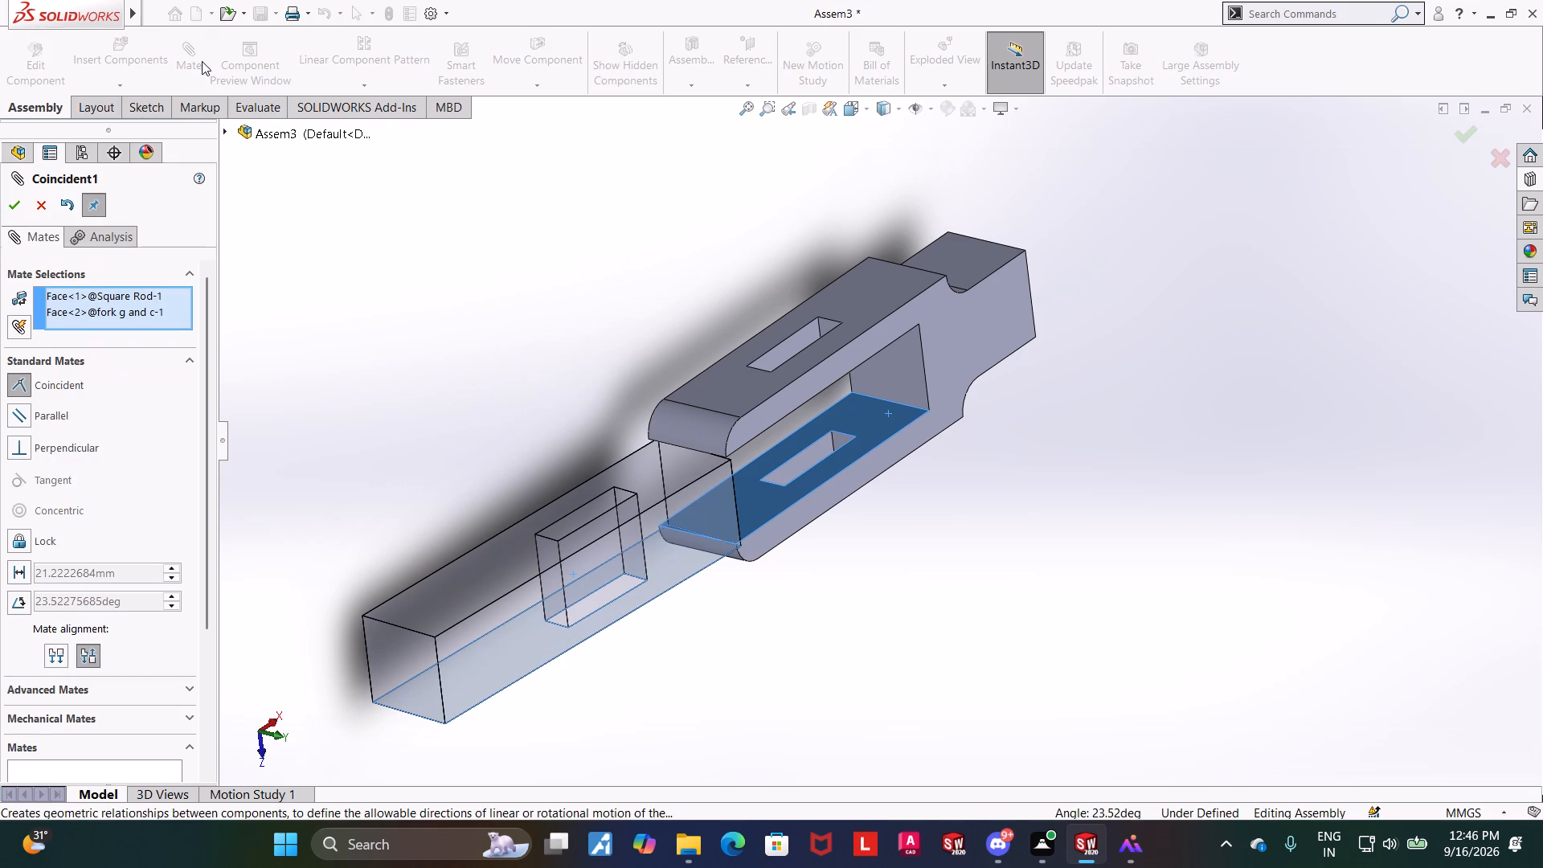
click(6, 203)
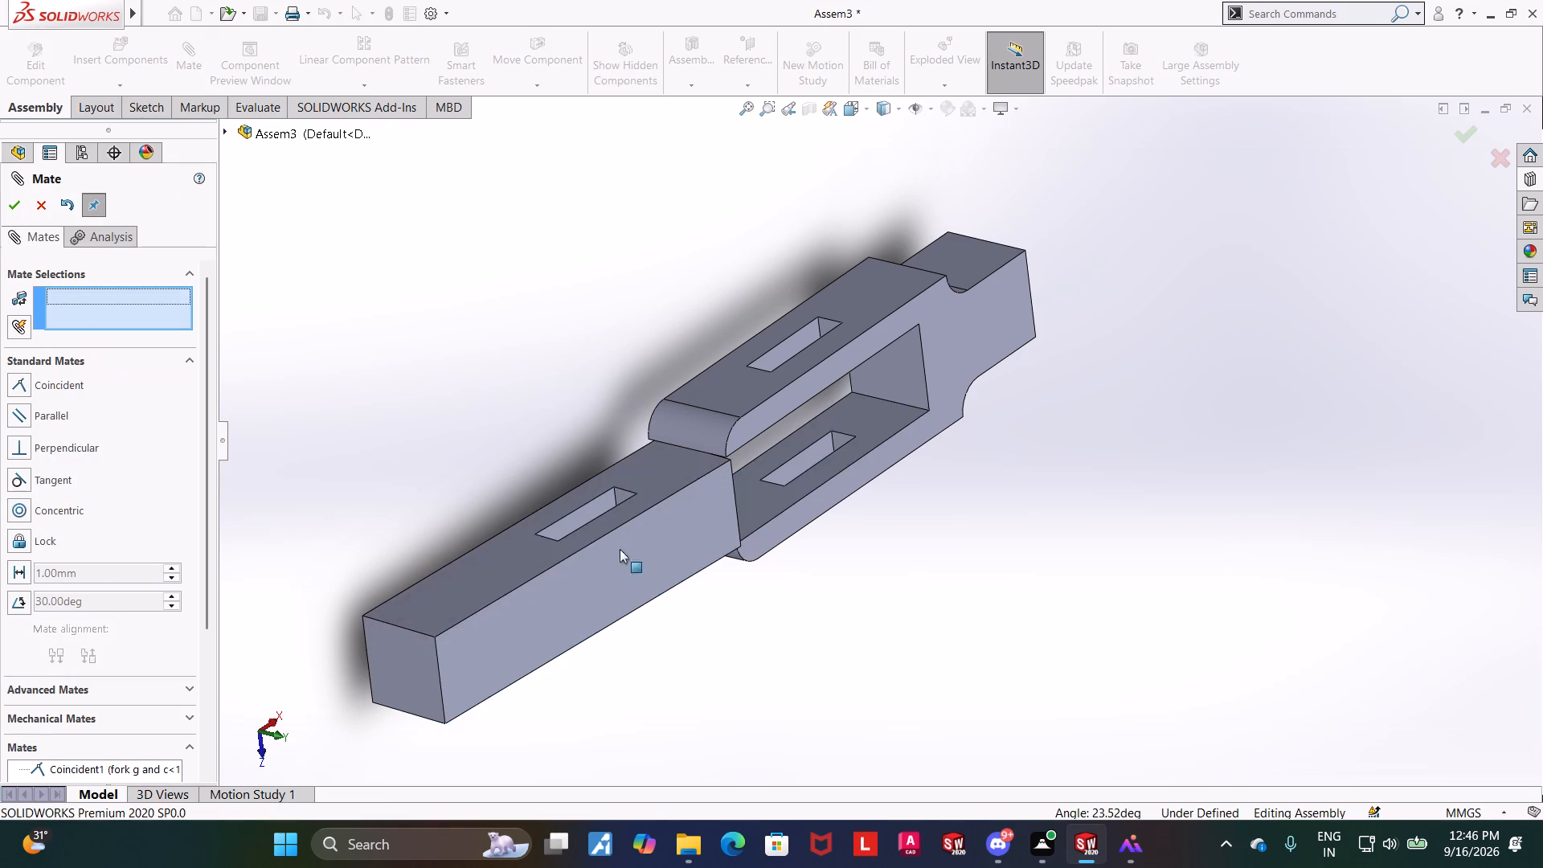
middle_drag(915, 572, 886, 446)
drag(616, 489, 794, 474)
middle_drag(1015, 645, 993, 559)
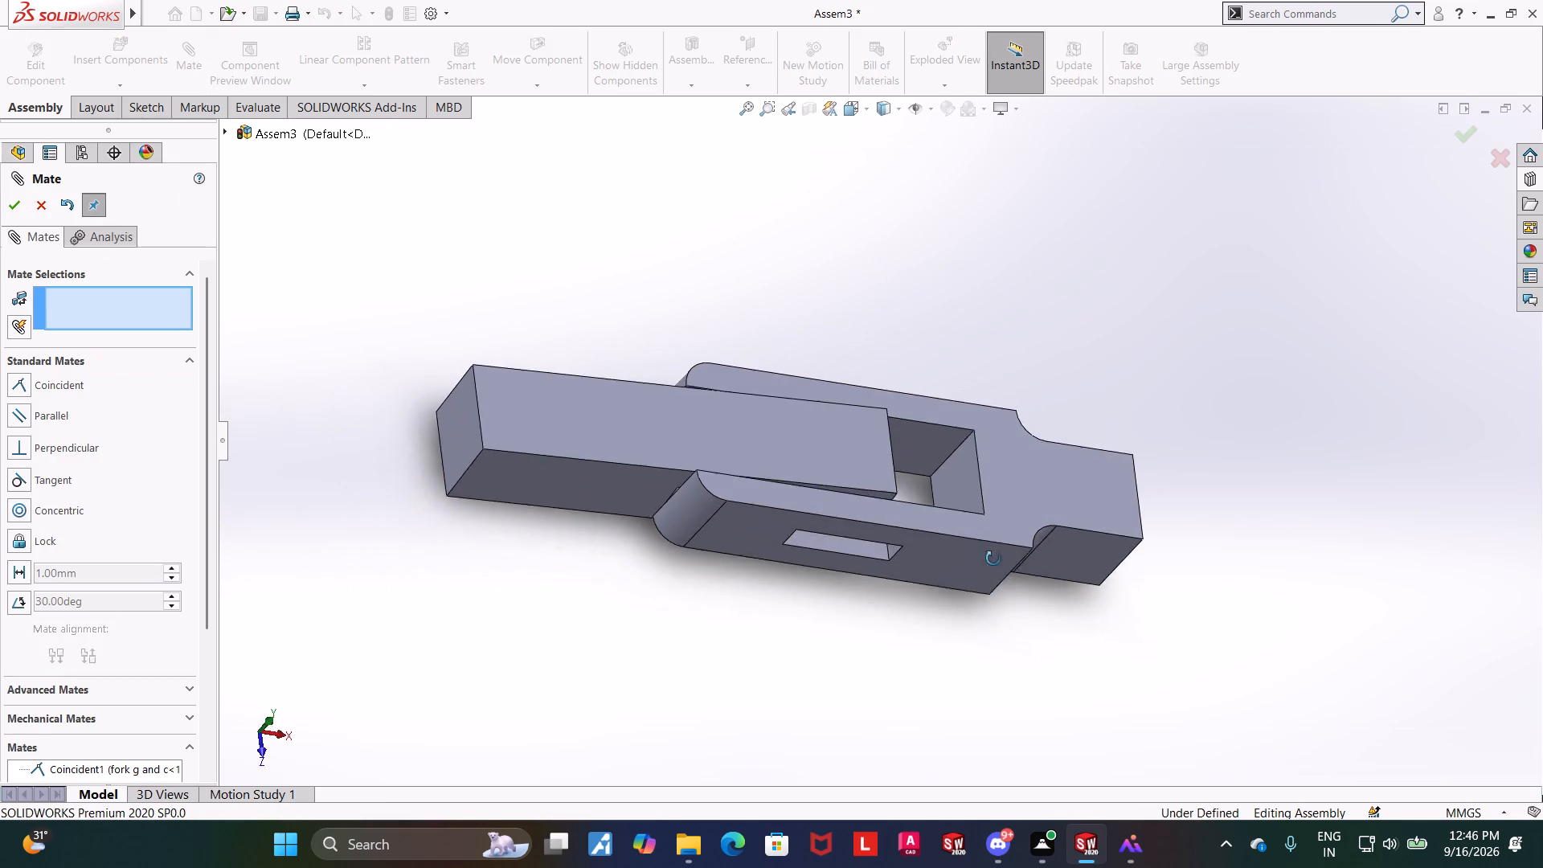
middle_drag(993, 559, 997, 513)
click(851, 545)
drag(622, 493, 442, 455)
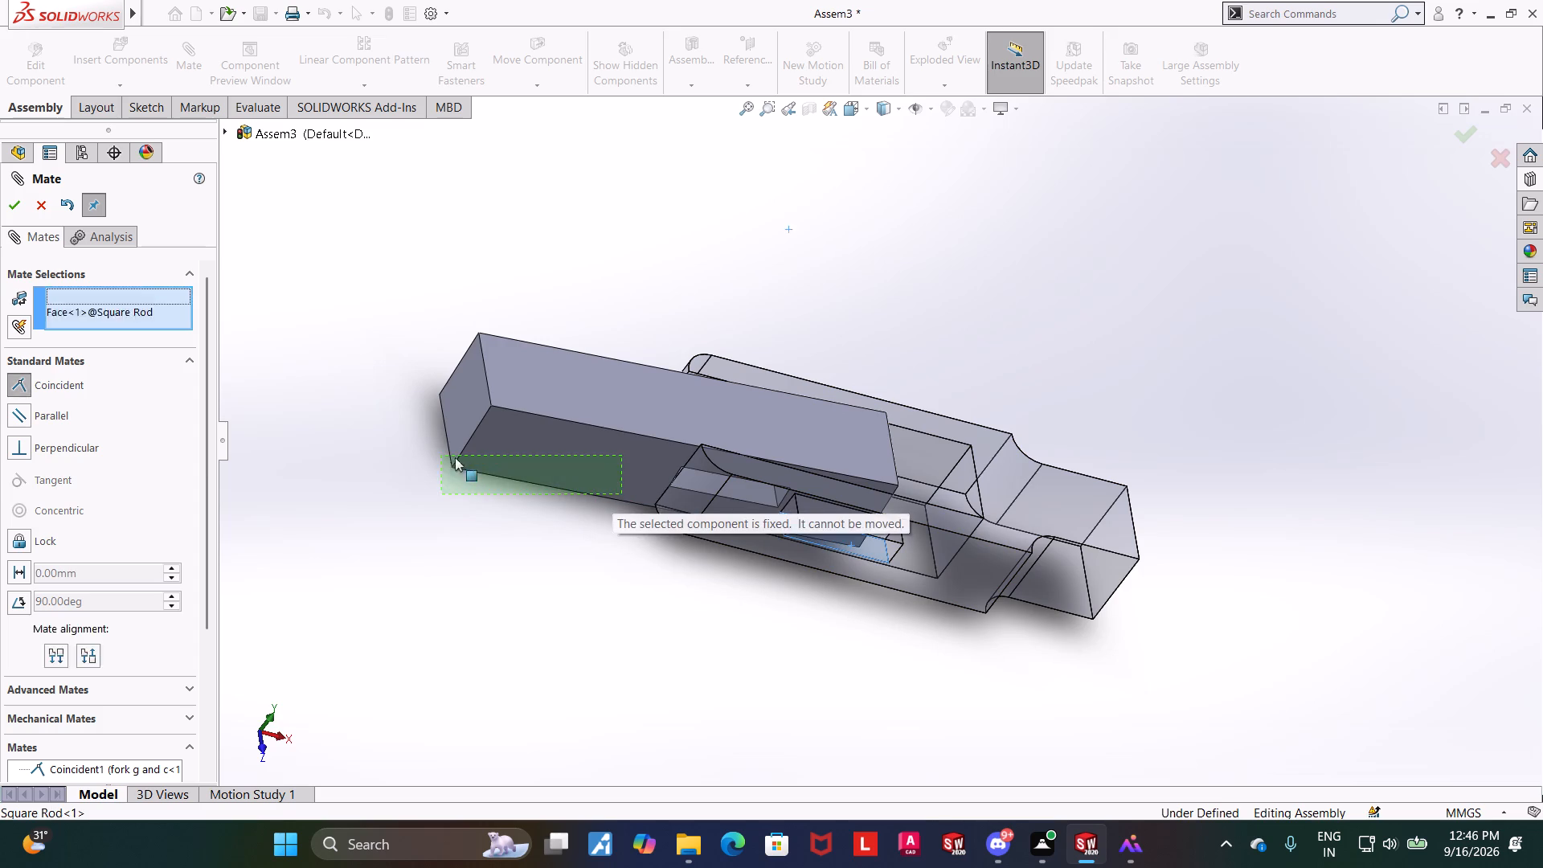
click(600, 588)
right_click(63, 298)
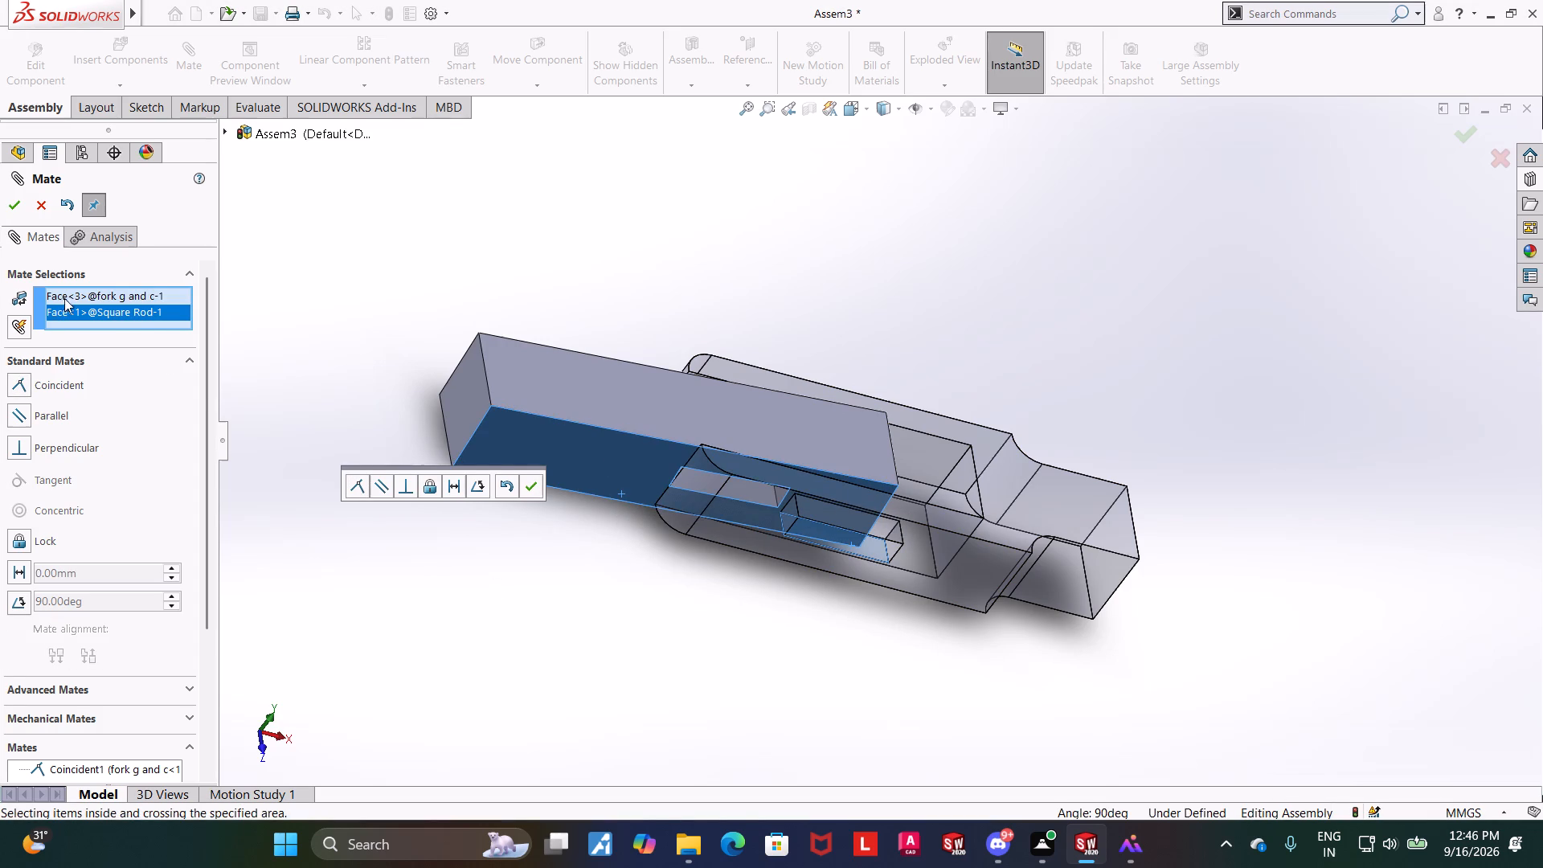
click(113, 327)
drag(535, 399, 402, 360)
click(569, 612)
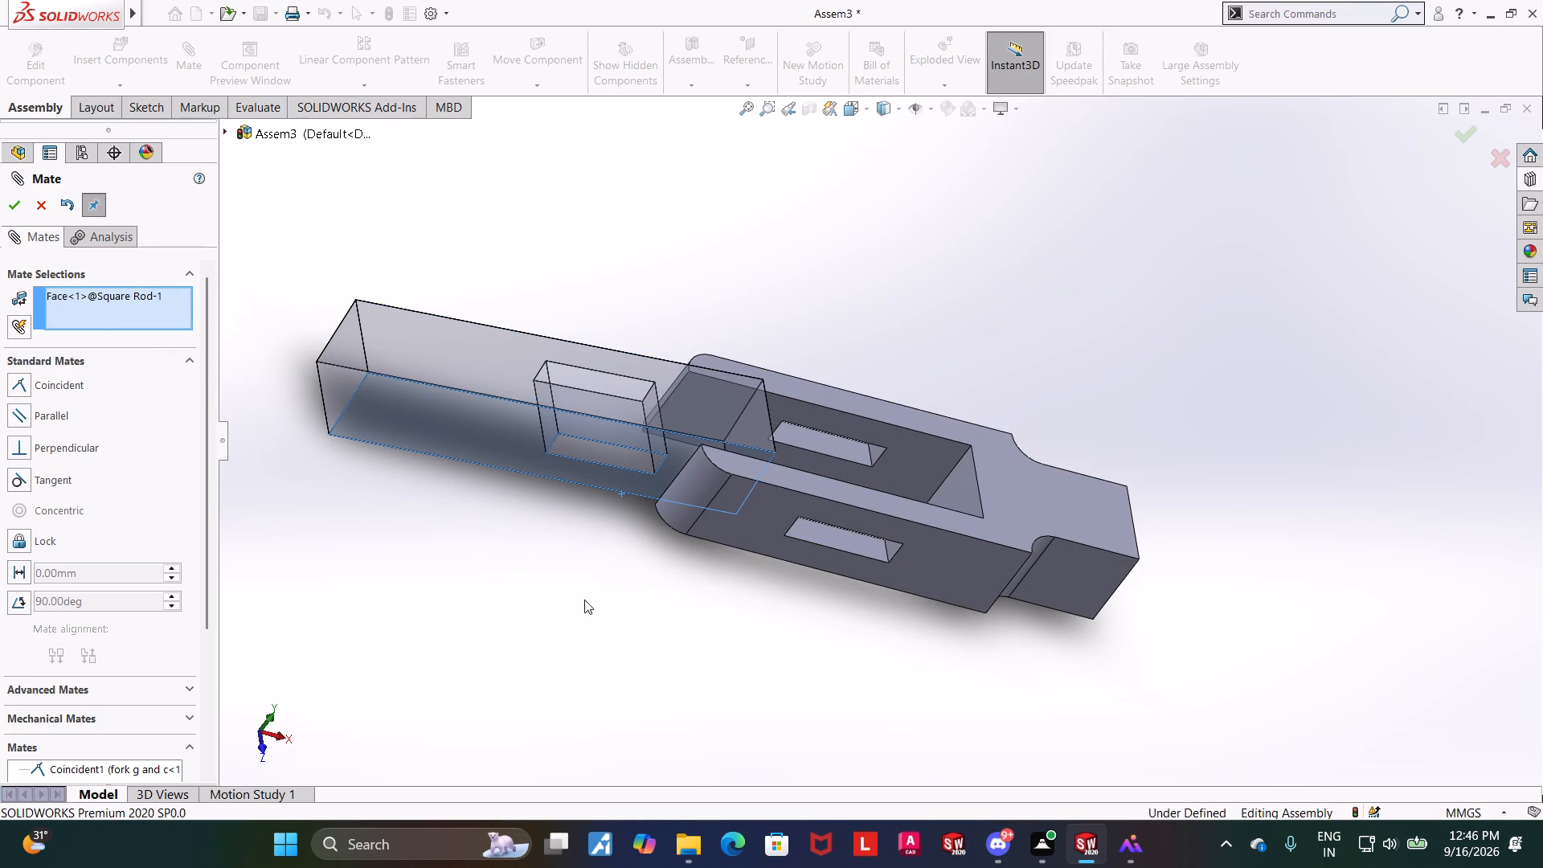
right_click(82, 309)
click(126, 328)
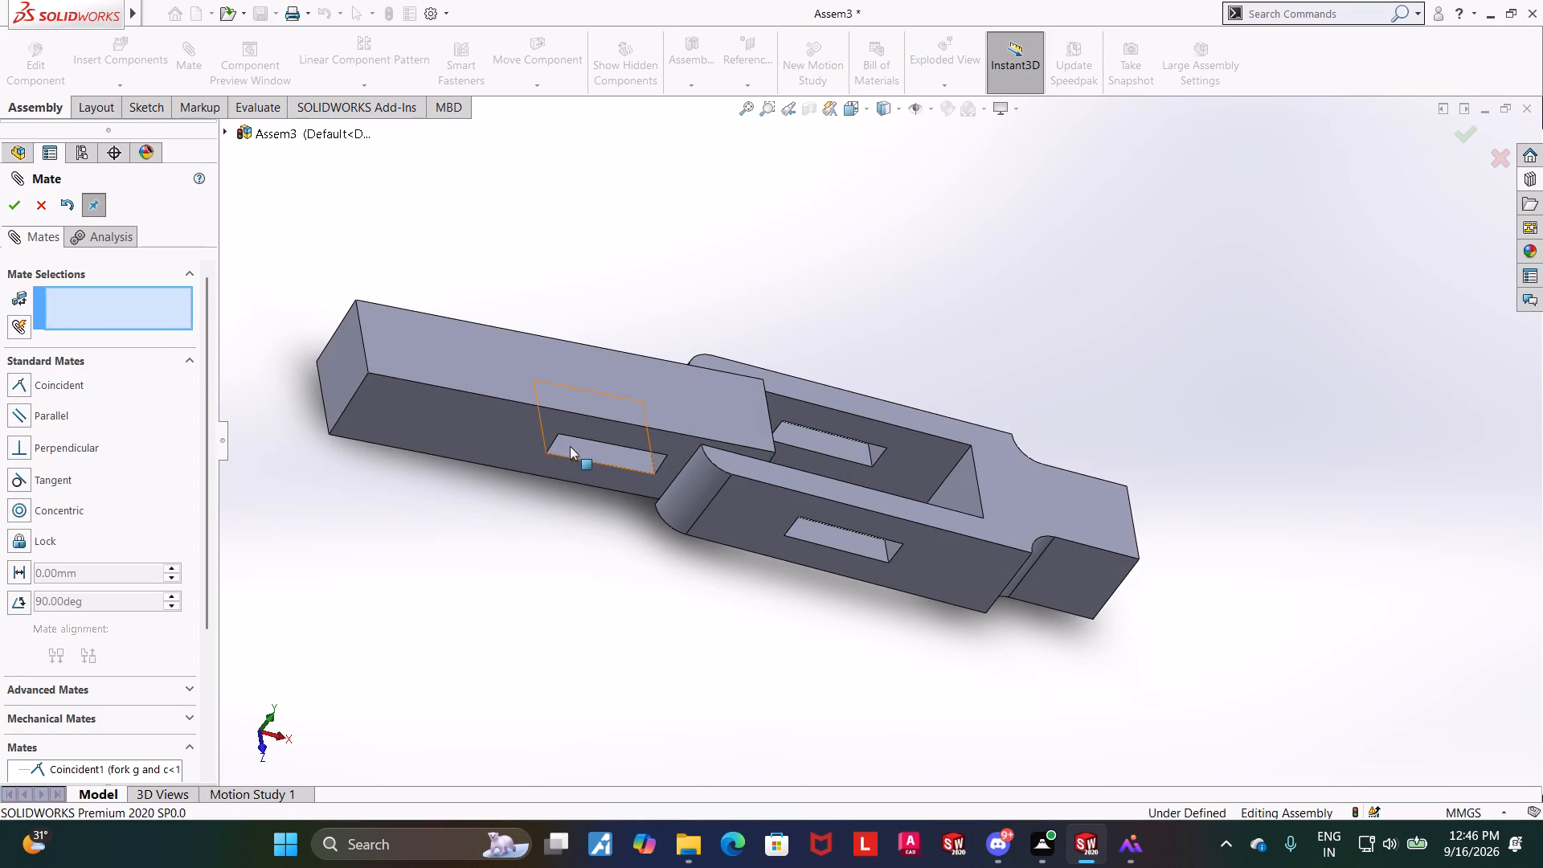
Add a coincident mate between the long wall of the Square Rod's slot and the matching slot wall in the fork arm.
click(579, 449)
click(852, 543)
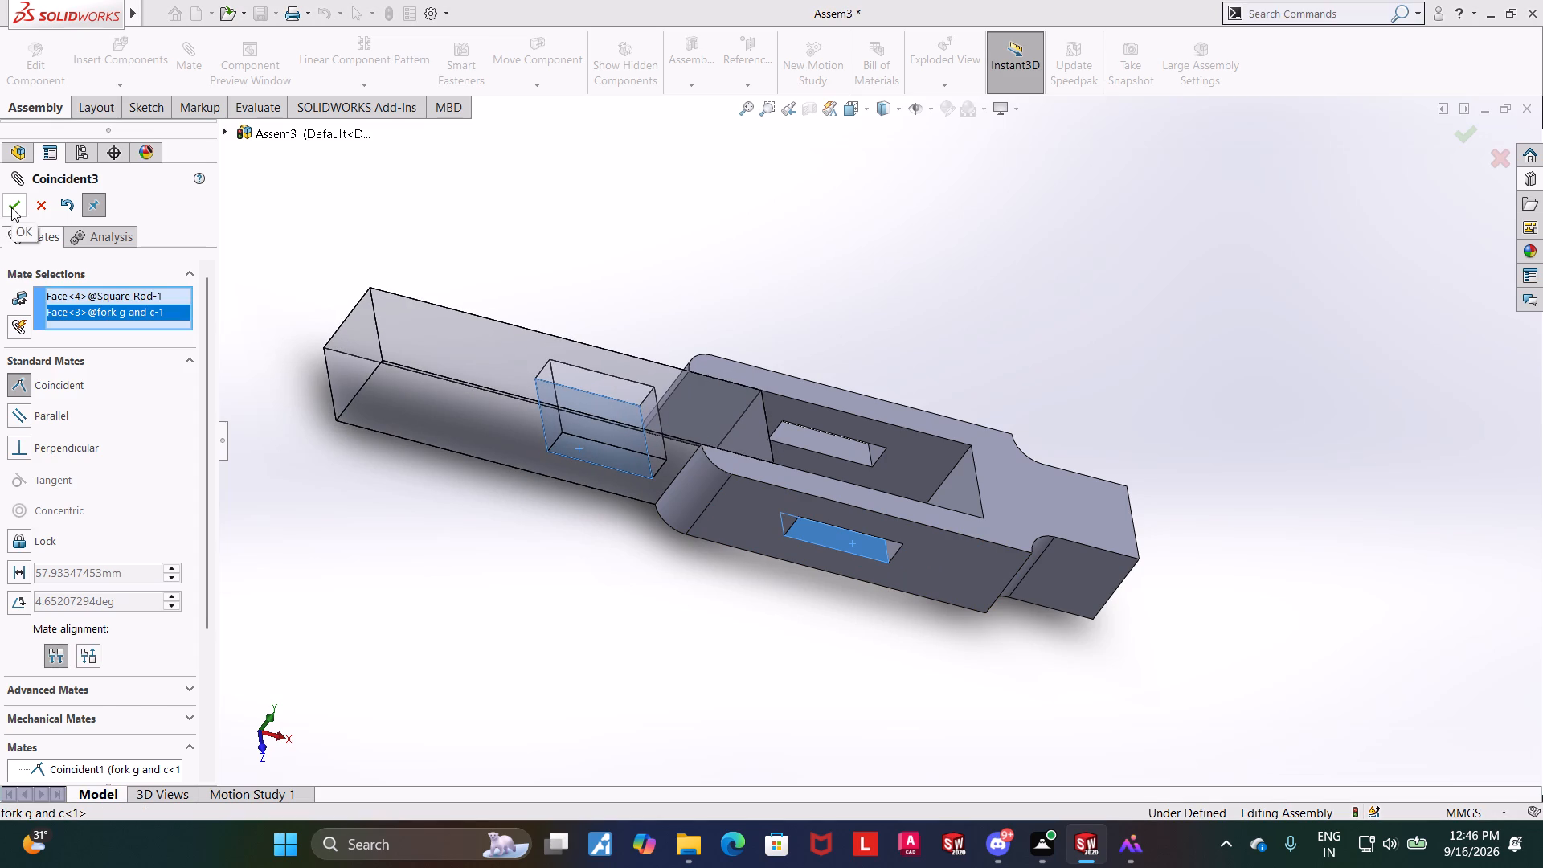
click(11, 207)
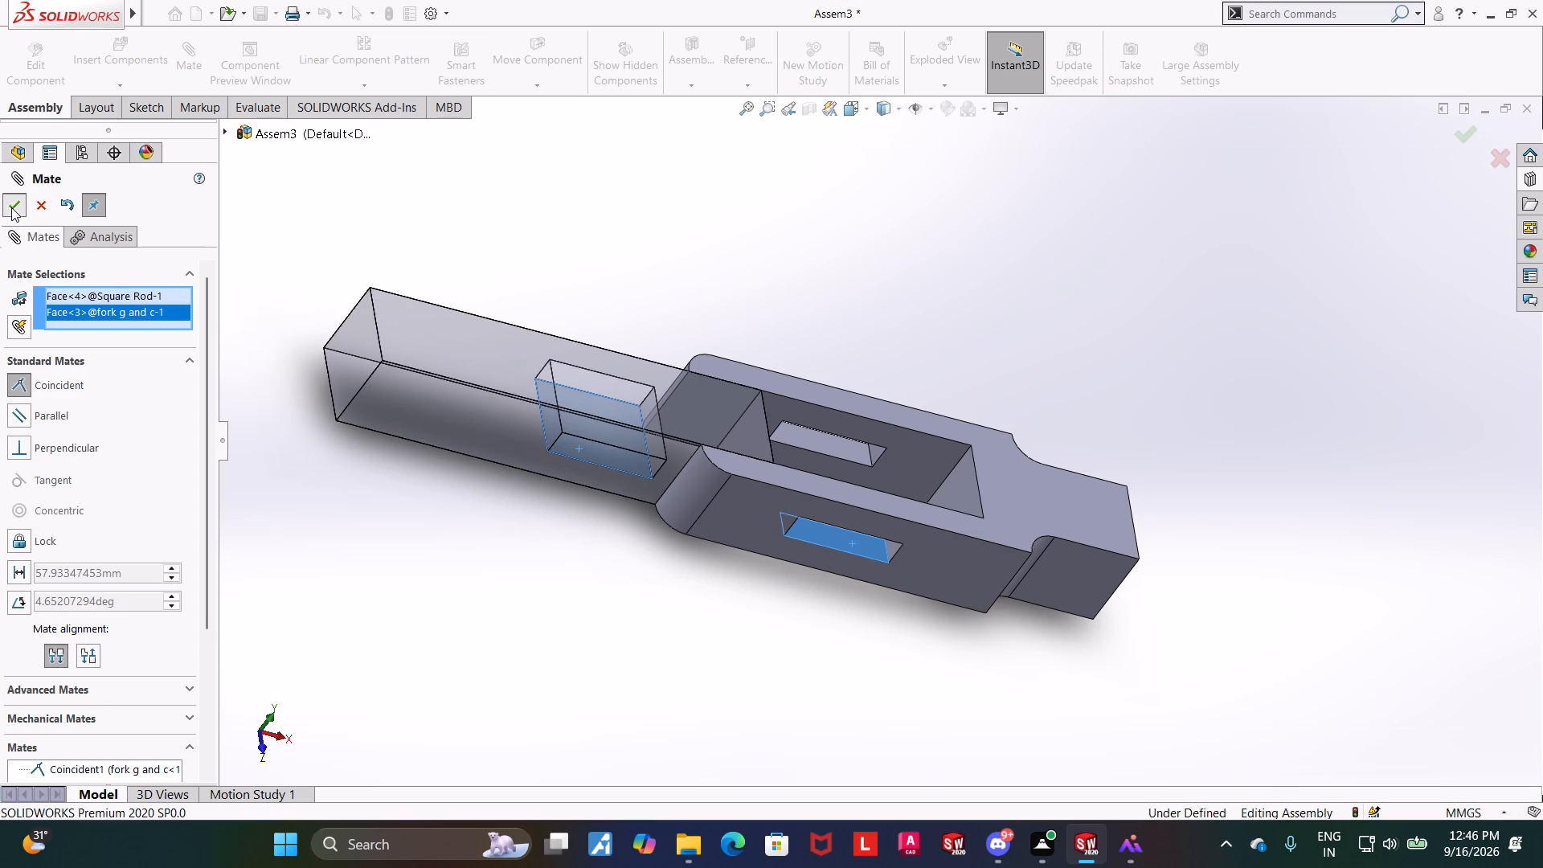
Slide the Square Rod into the fork and mate its end face coincident with the fork's inner end face.
middle_drag(574, 631, 559, 586)
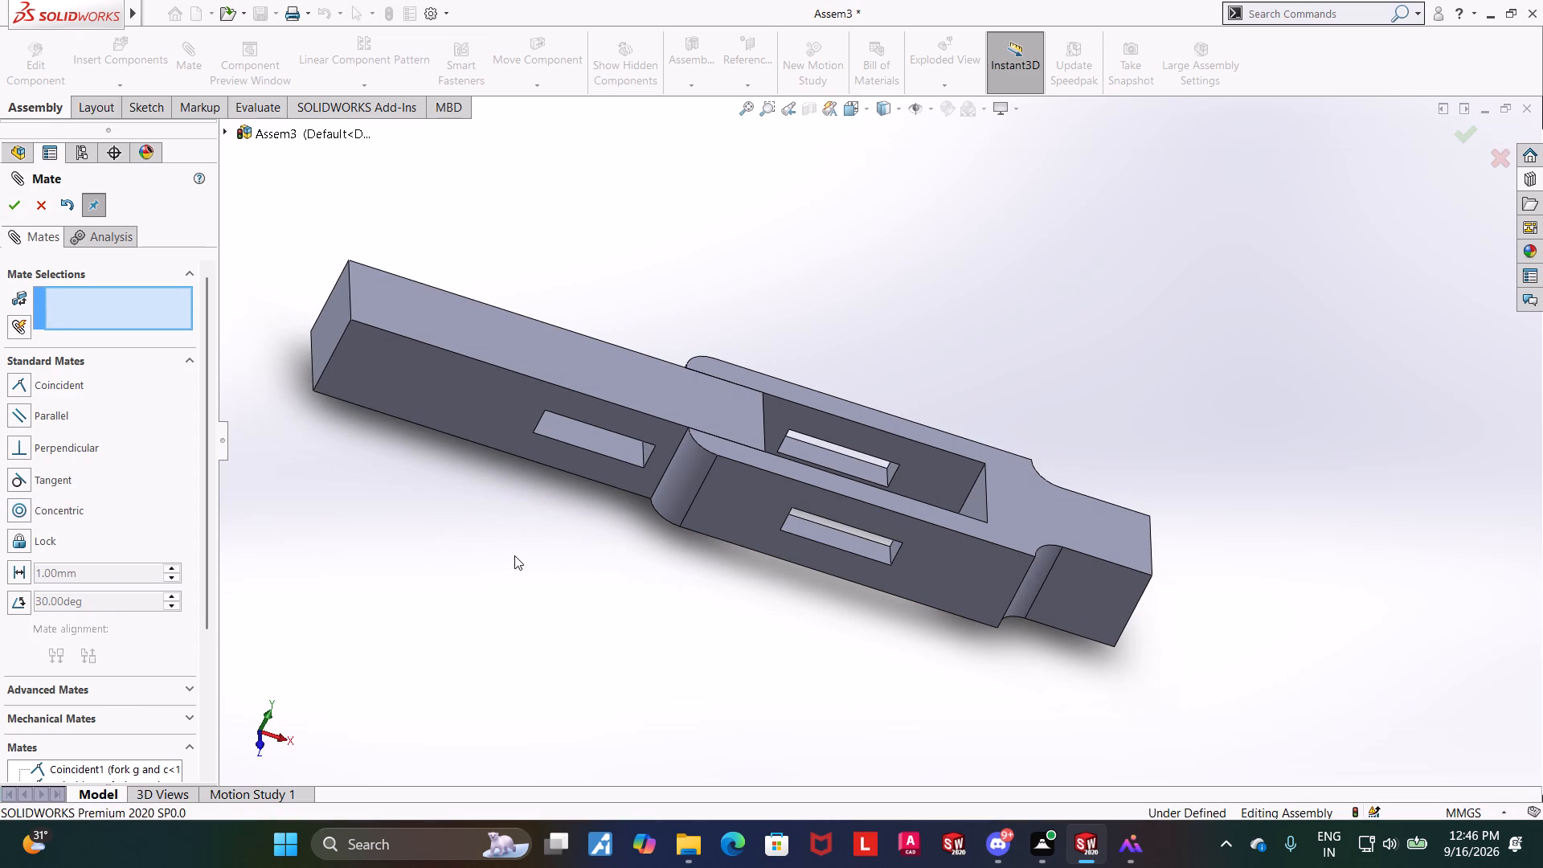
drag(606, 393, 870, 449)
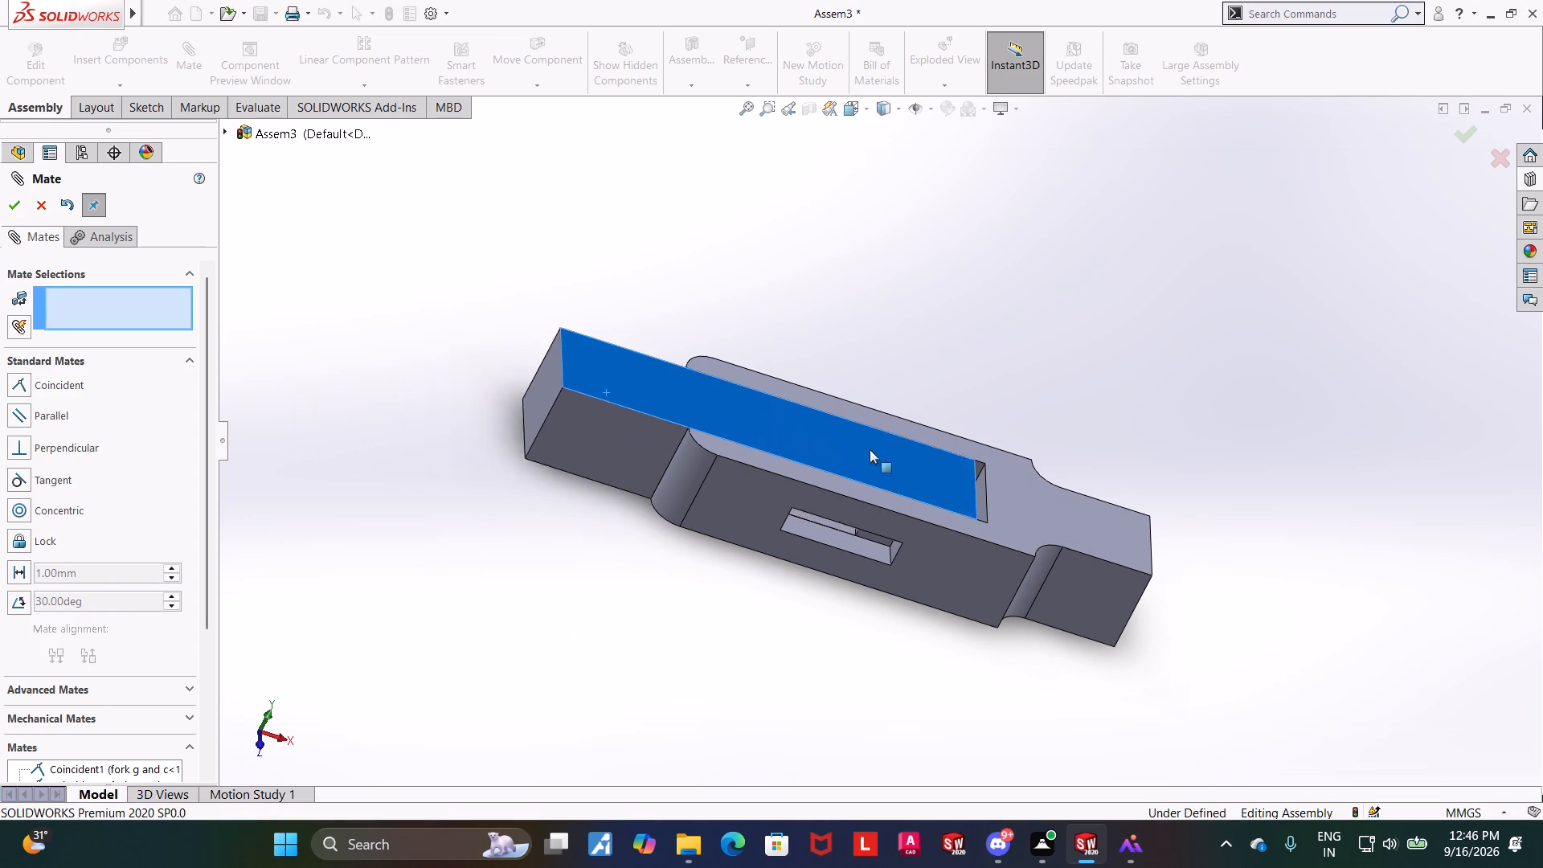
drag(870, 449, 781, 412)
middle_drag(856, 725, 840, 793)
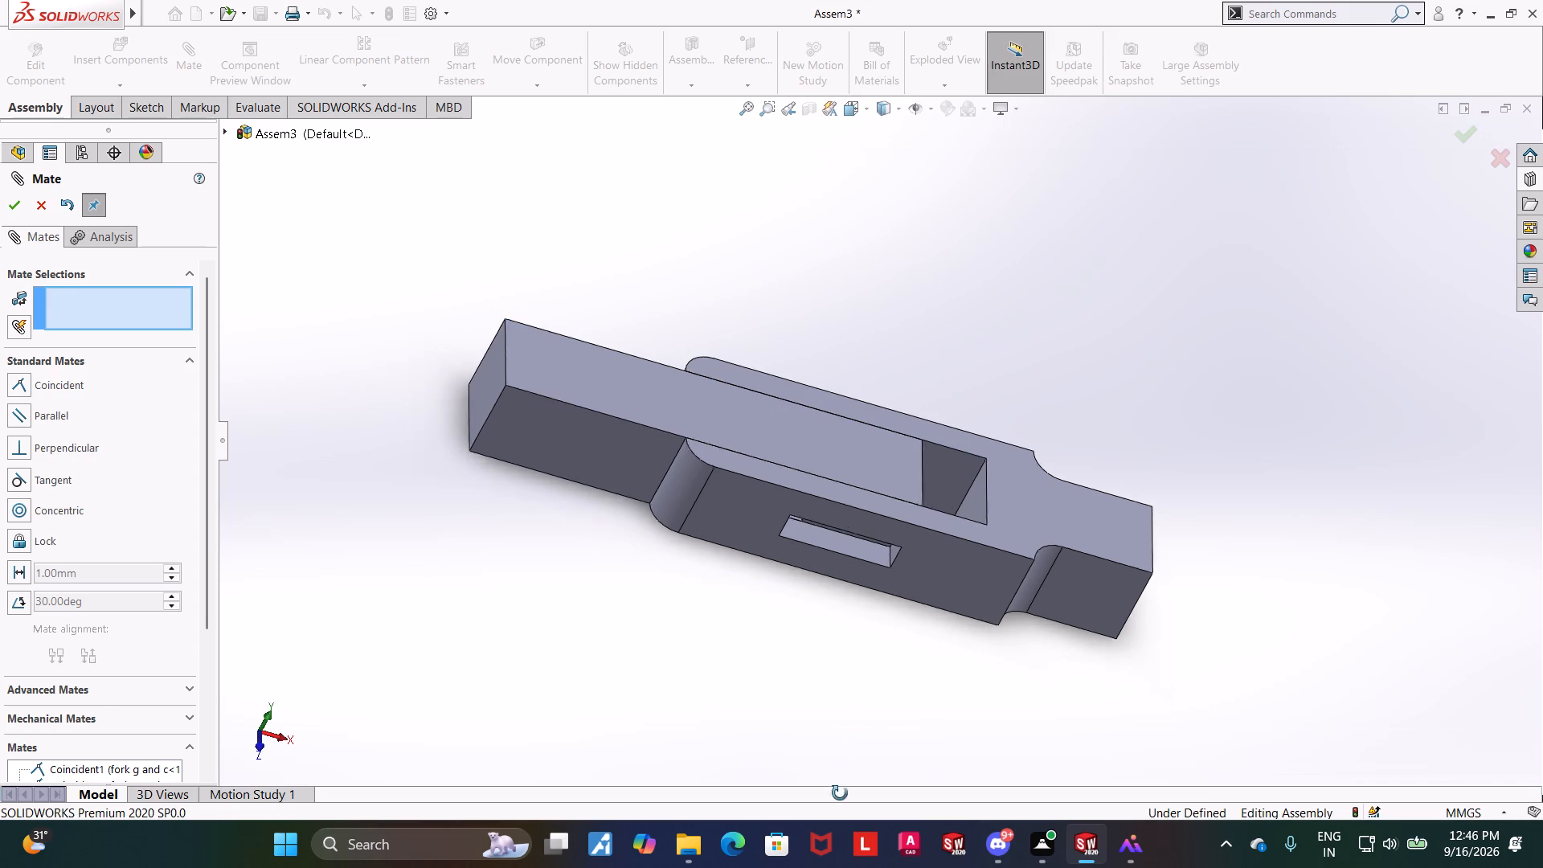
middle_drag(840, 793, 827, 867)
middle_drag(1176, 727, 1213, 731)
click(944, 497)
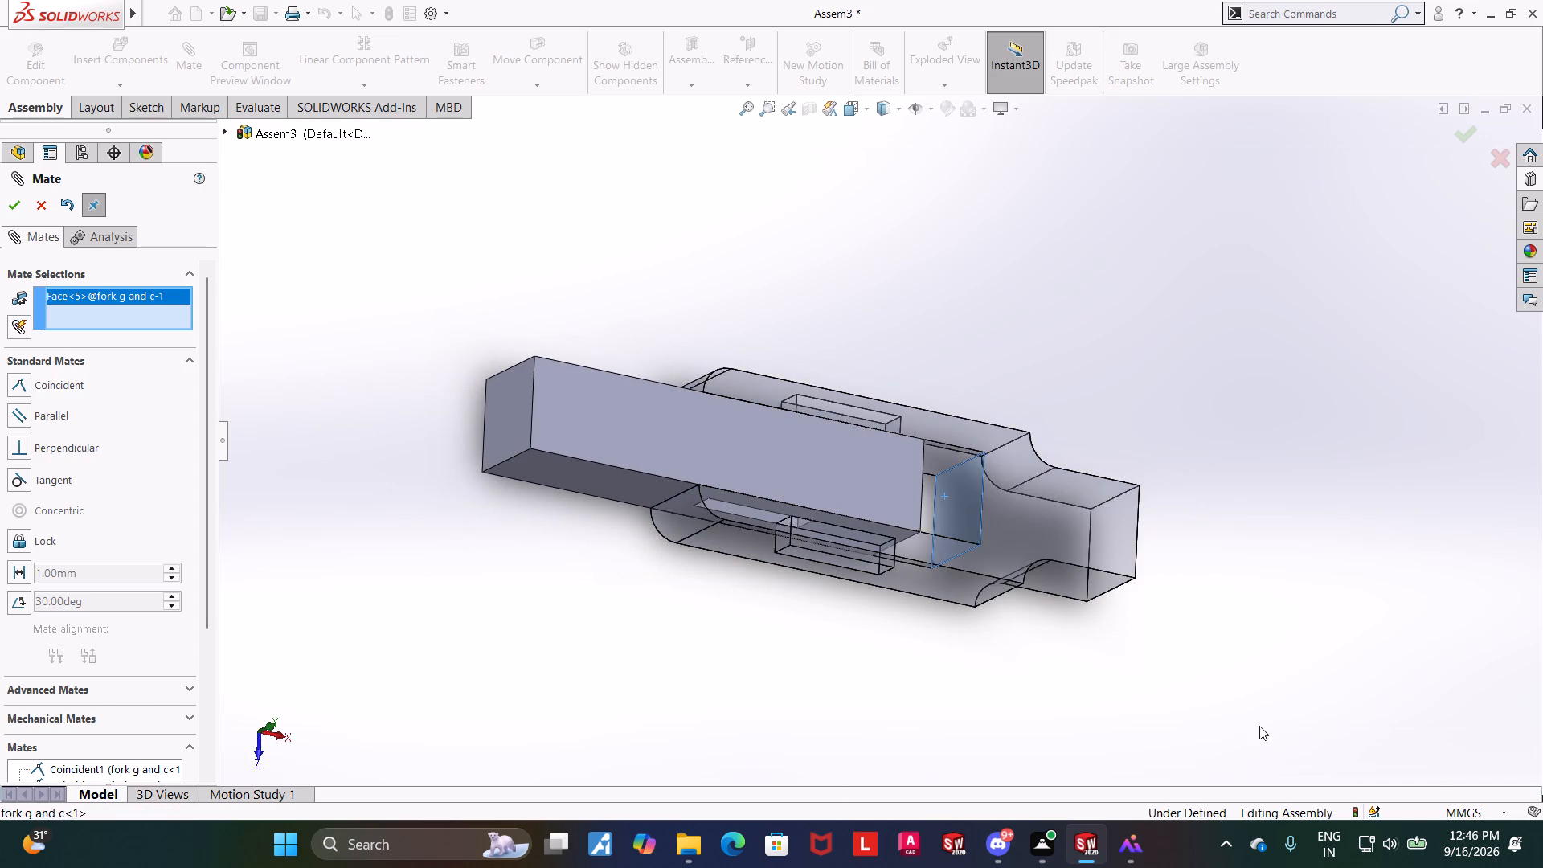
middle_drag(1220, 711, 1128, 677)
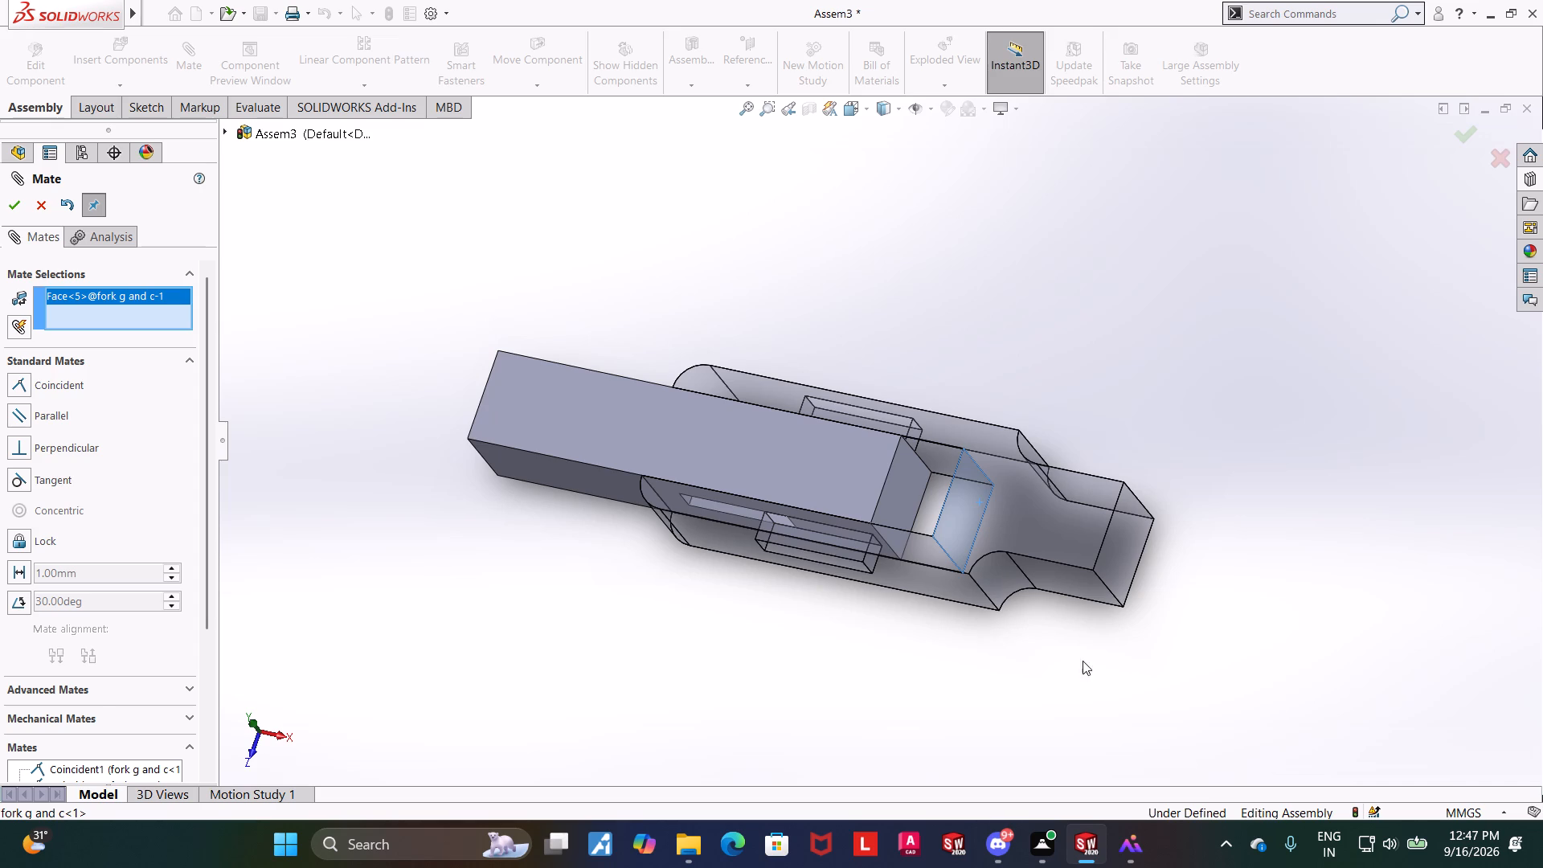
click(898, 491)
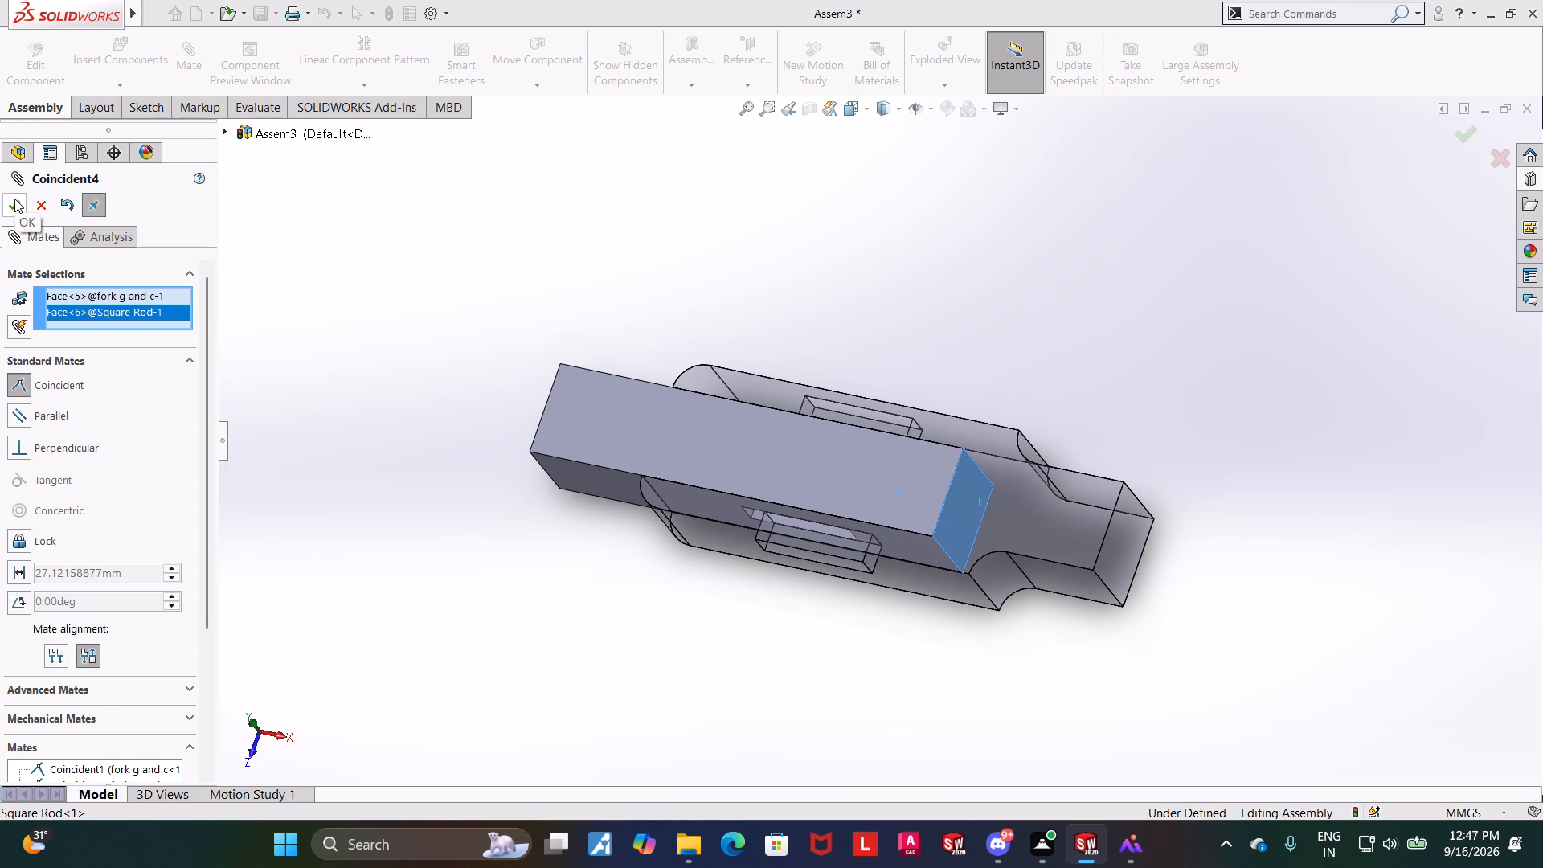
click(14, 199)
middle_drag(590, 662, 603, 541)
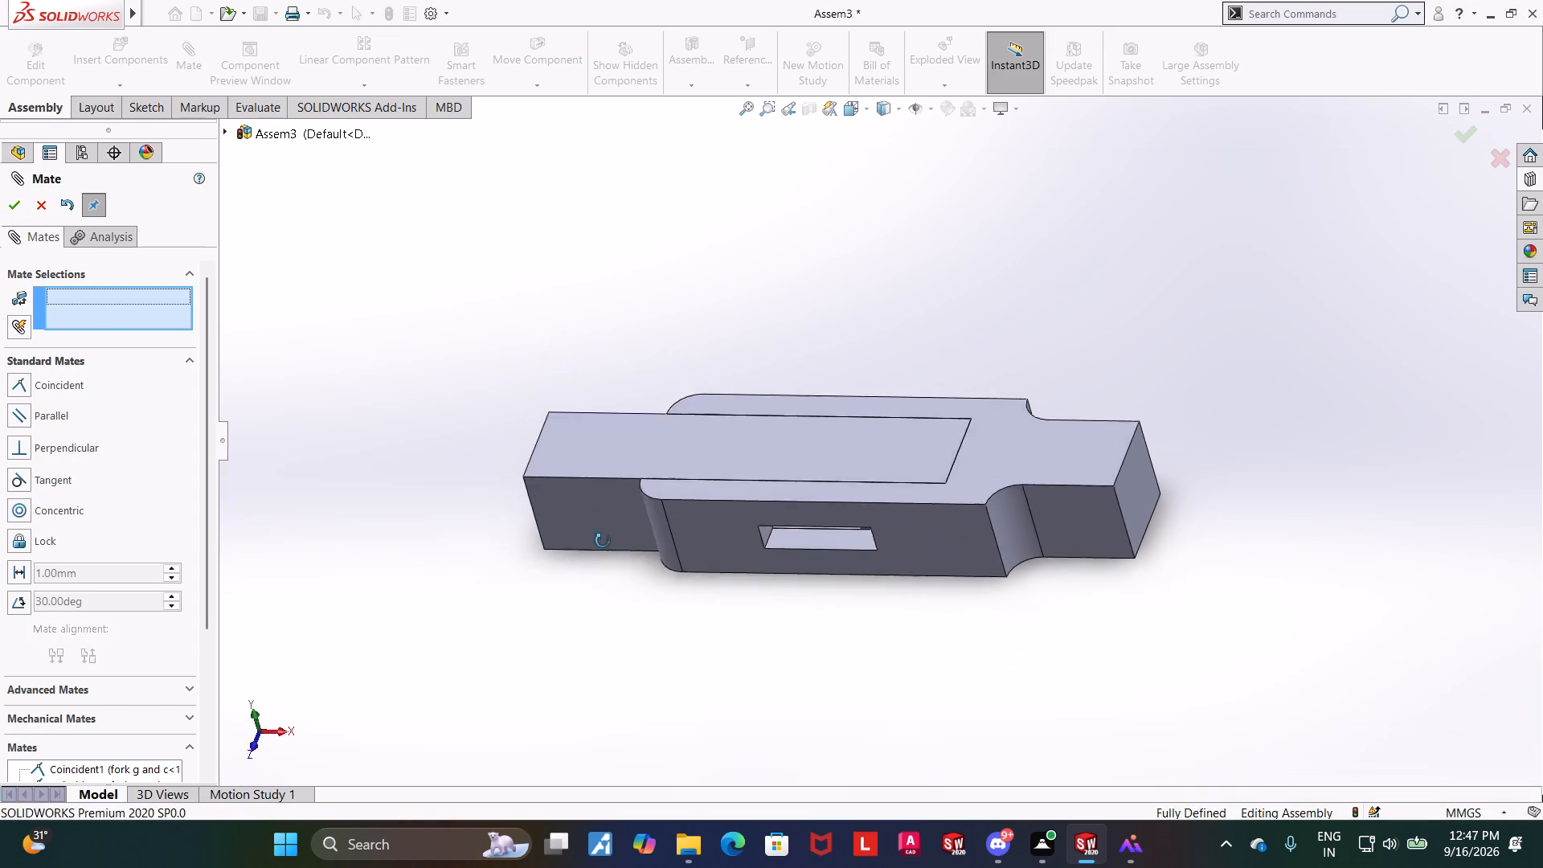
Examine the mated fork and Square Rod from several sides to check how their slots line up.
middle_drag(603, 541, 630, 388)
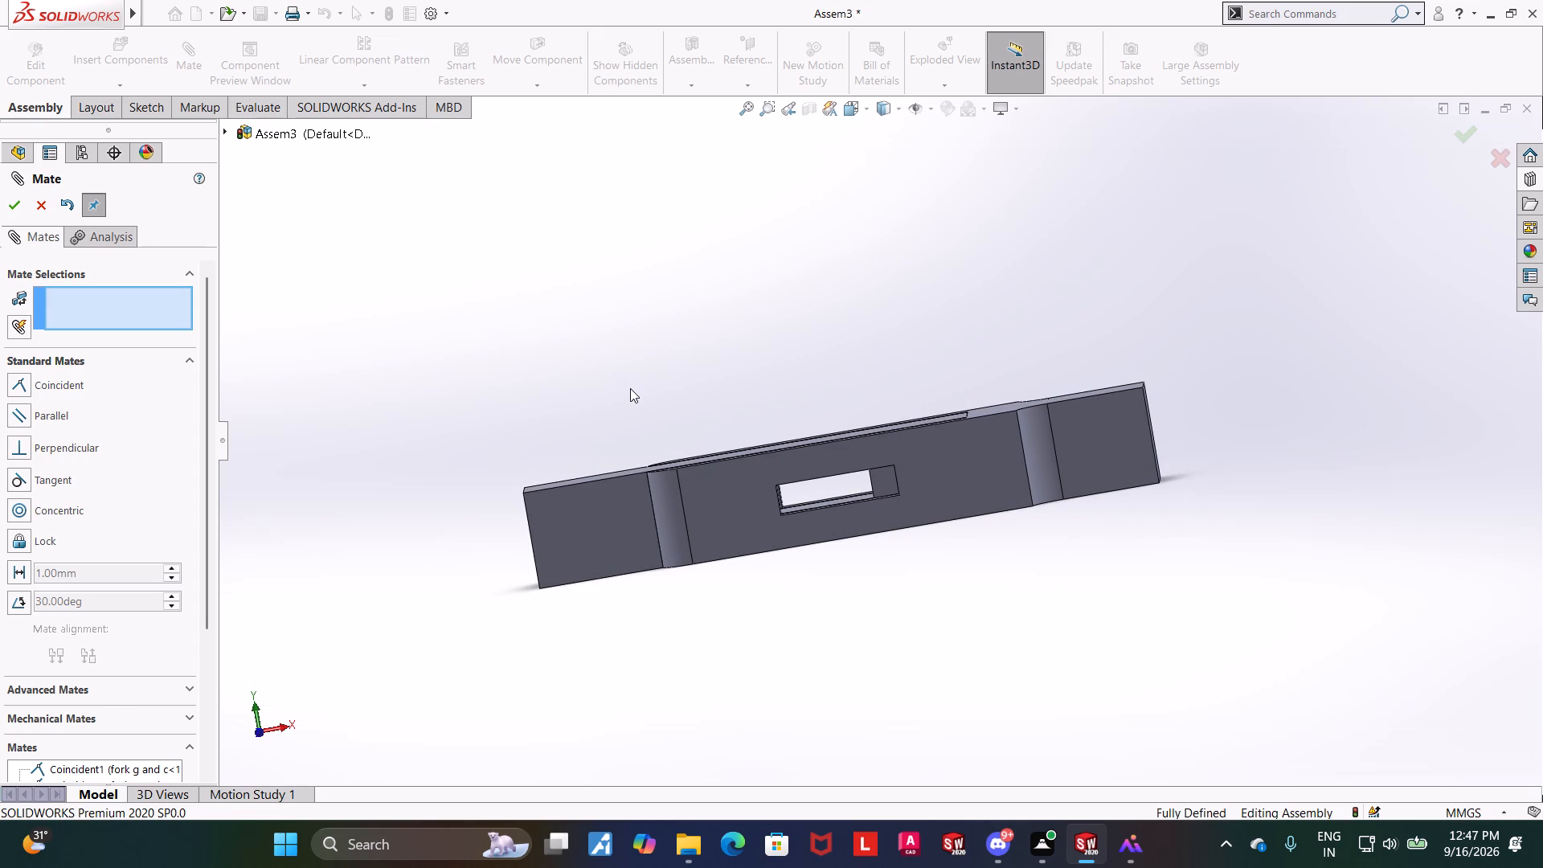
scroll(952, 544, down, 4)
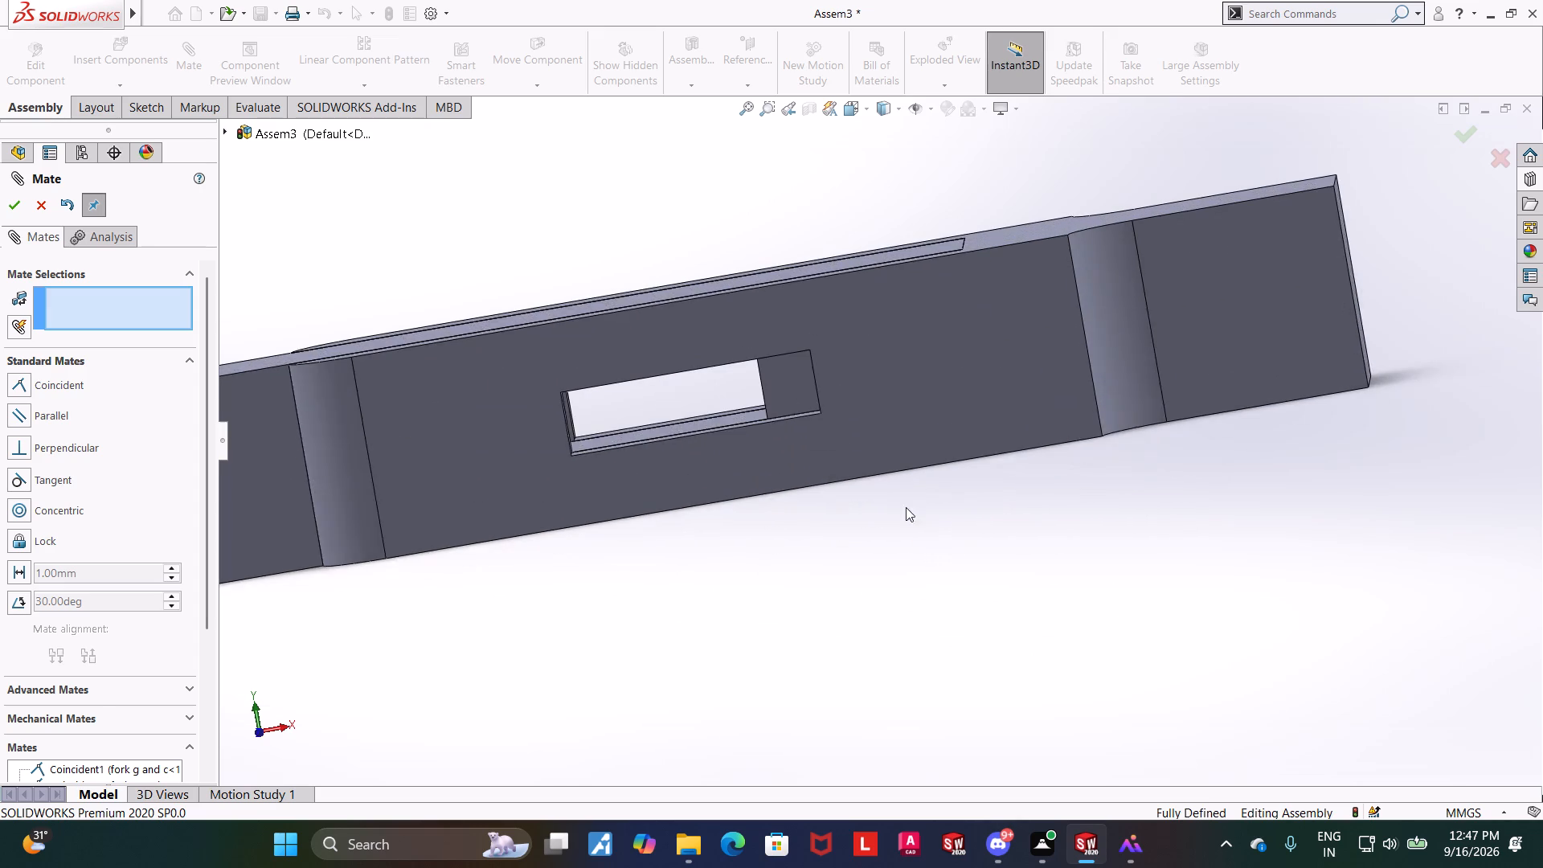
middle_drag(872, 548, 1177, 710)
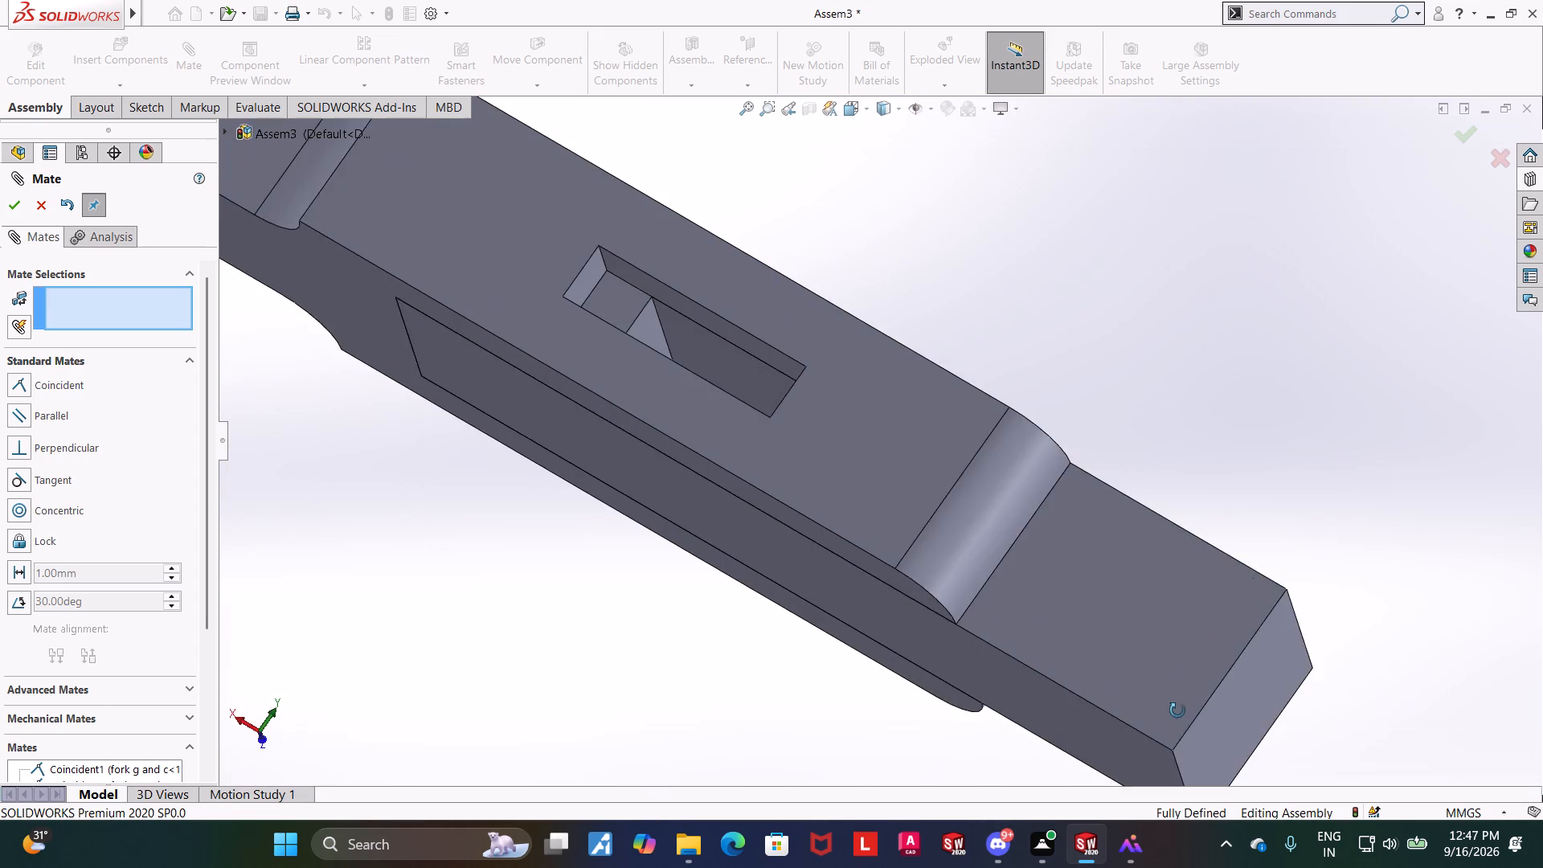
middle_drag(1177, 710, 1191, 759)
middle_drag(1267, 496, 1160, 461)
scroll(1157, 461, up, 4)
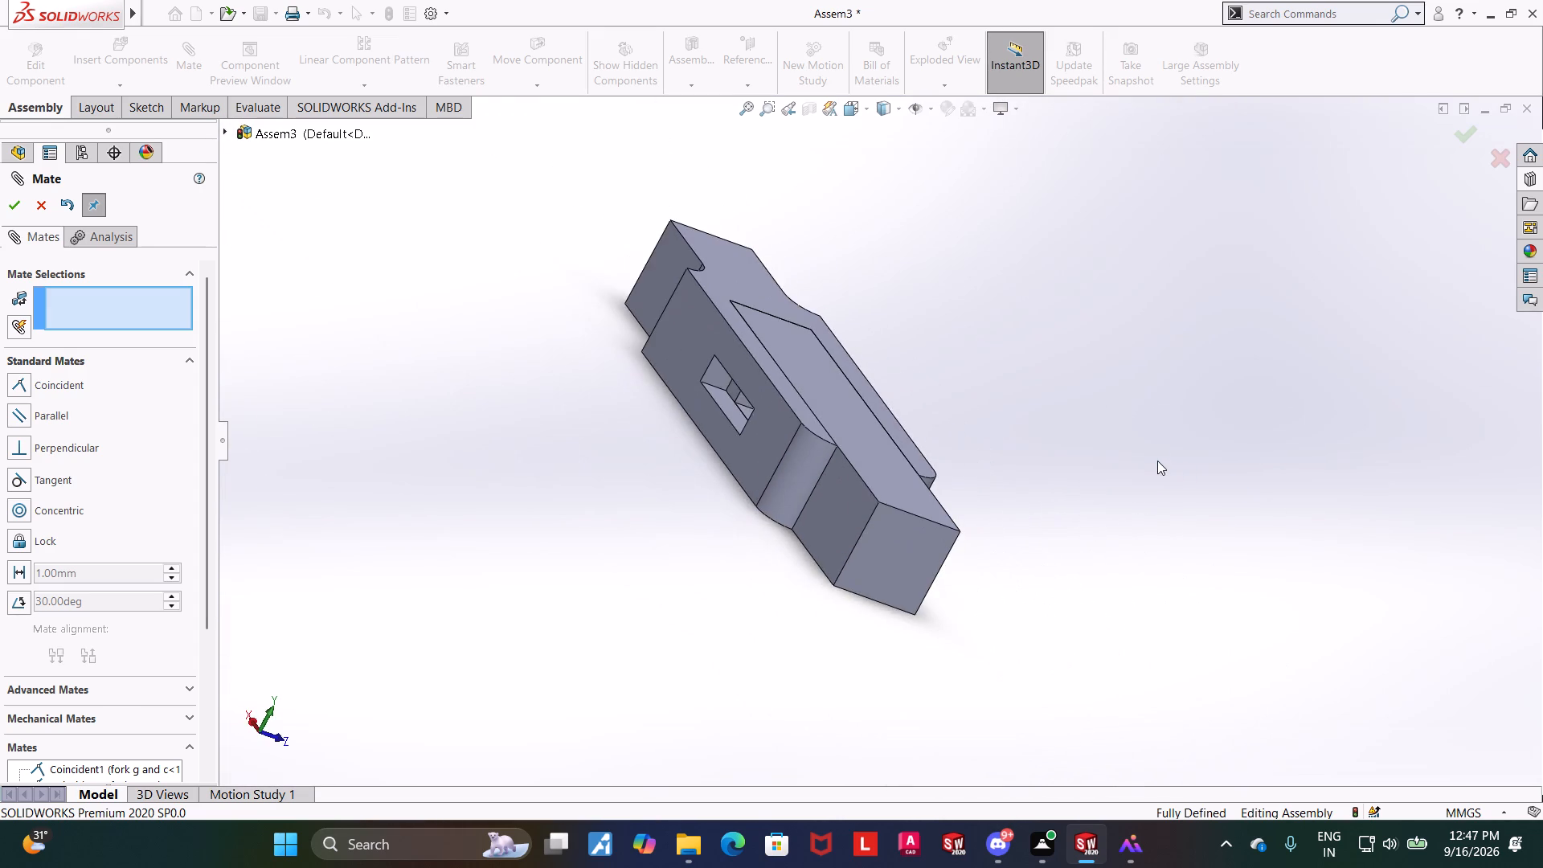
middle_drag(1056, 500, 1182, 551)
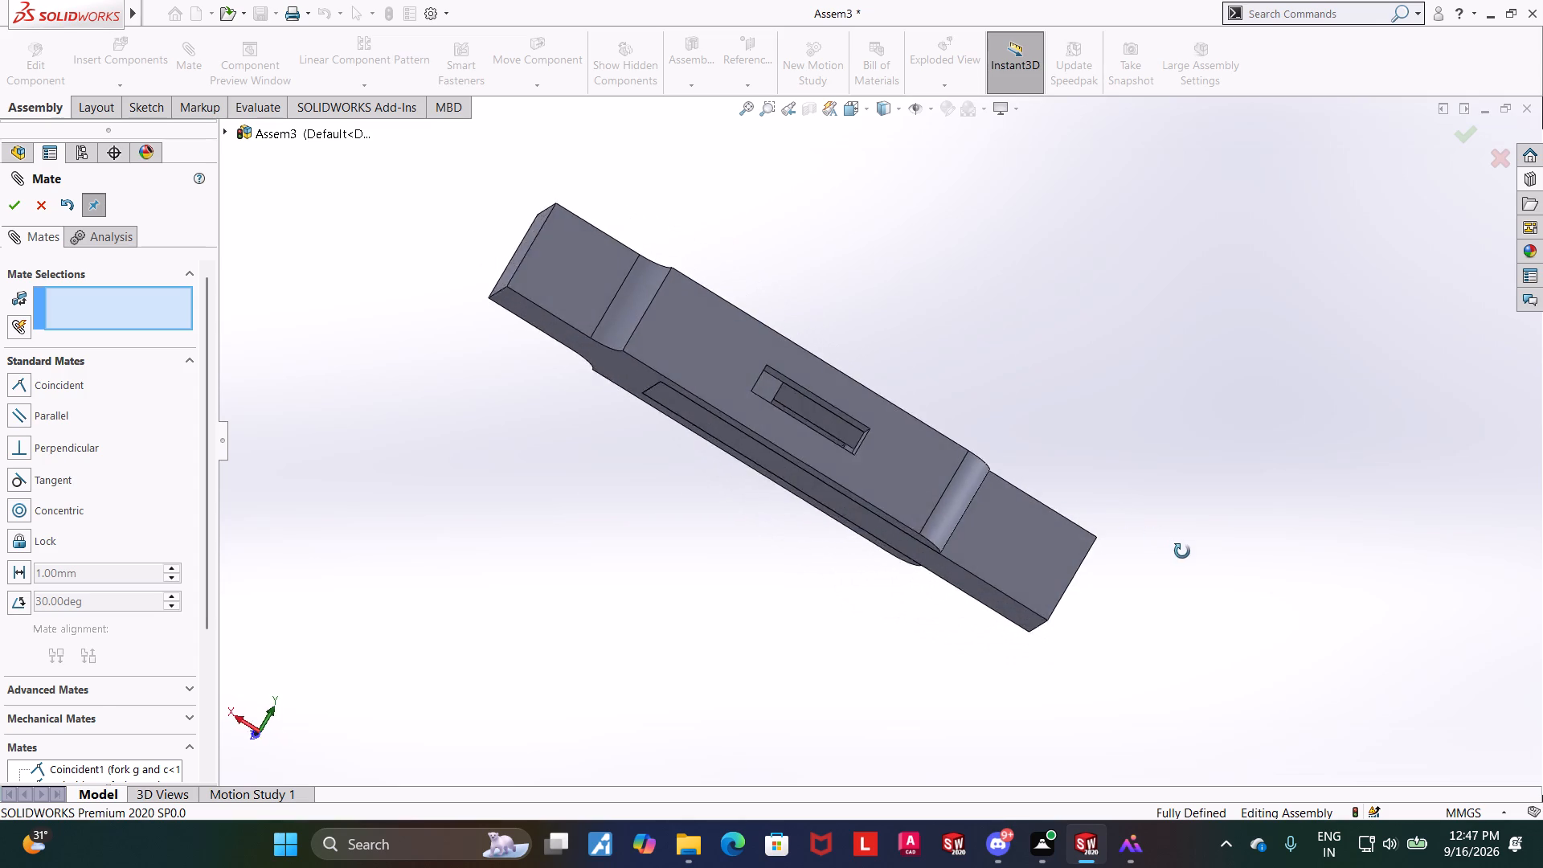
middle_drag(1182, 551, 1074, 611)
middle_drag(1113, 556, 1087, 546)
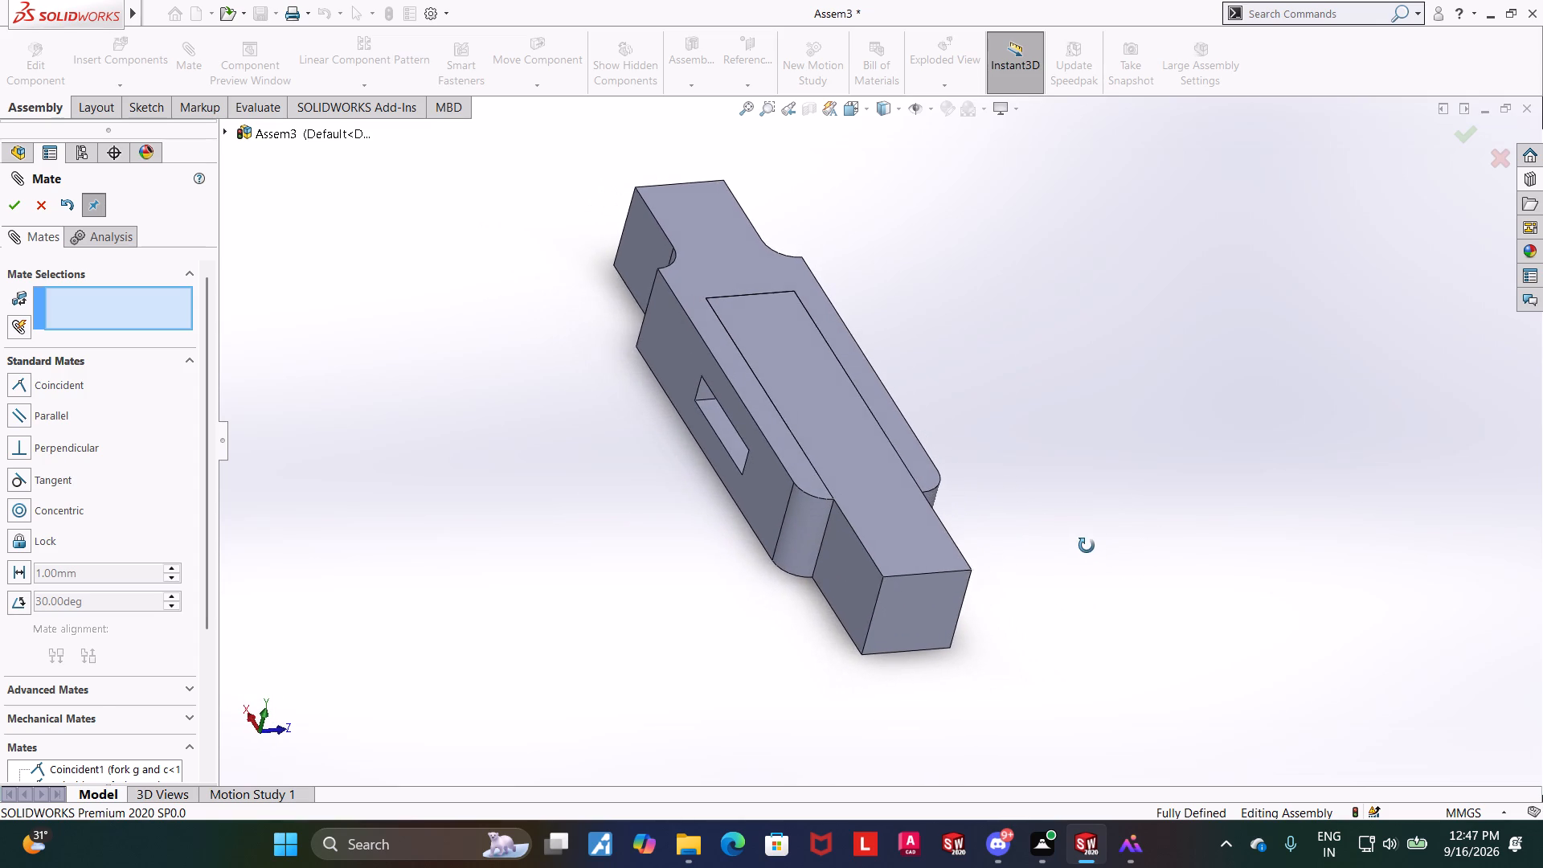
middle_drag(1087, 546, 1092, 542)
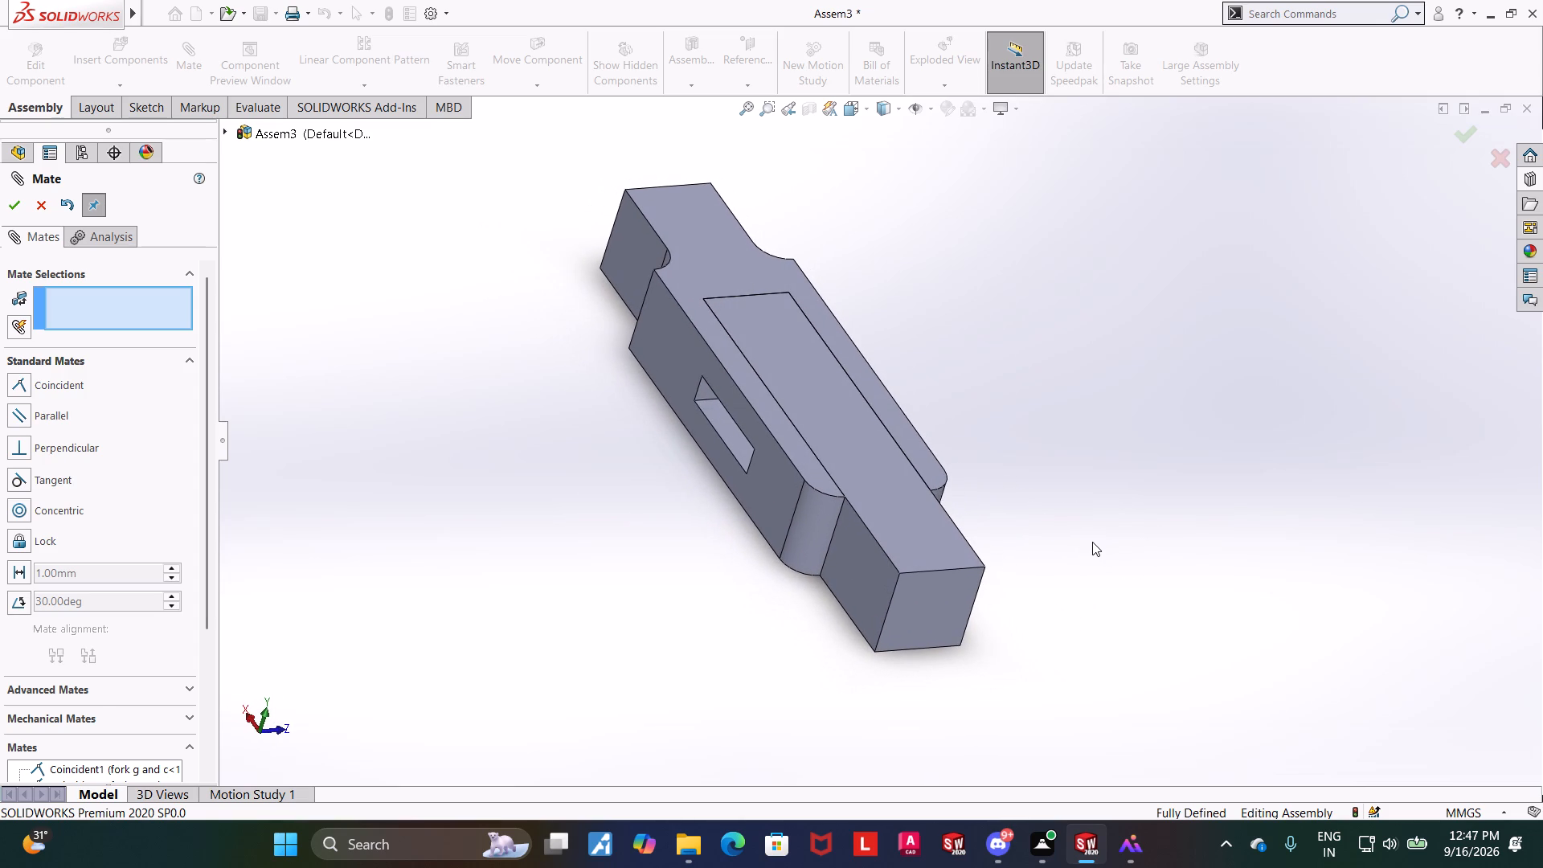
middle_drag(1131, 603, 1143, 598)
Leave the Mate command and delete the coincident mate between the Square Rod's end face and the fork's inner end face.
drag(912, 515, 958, 611)
click(37, 215)
click(52, 391)
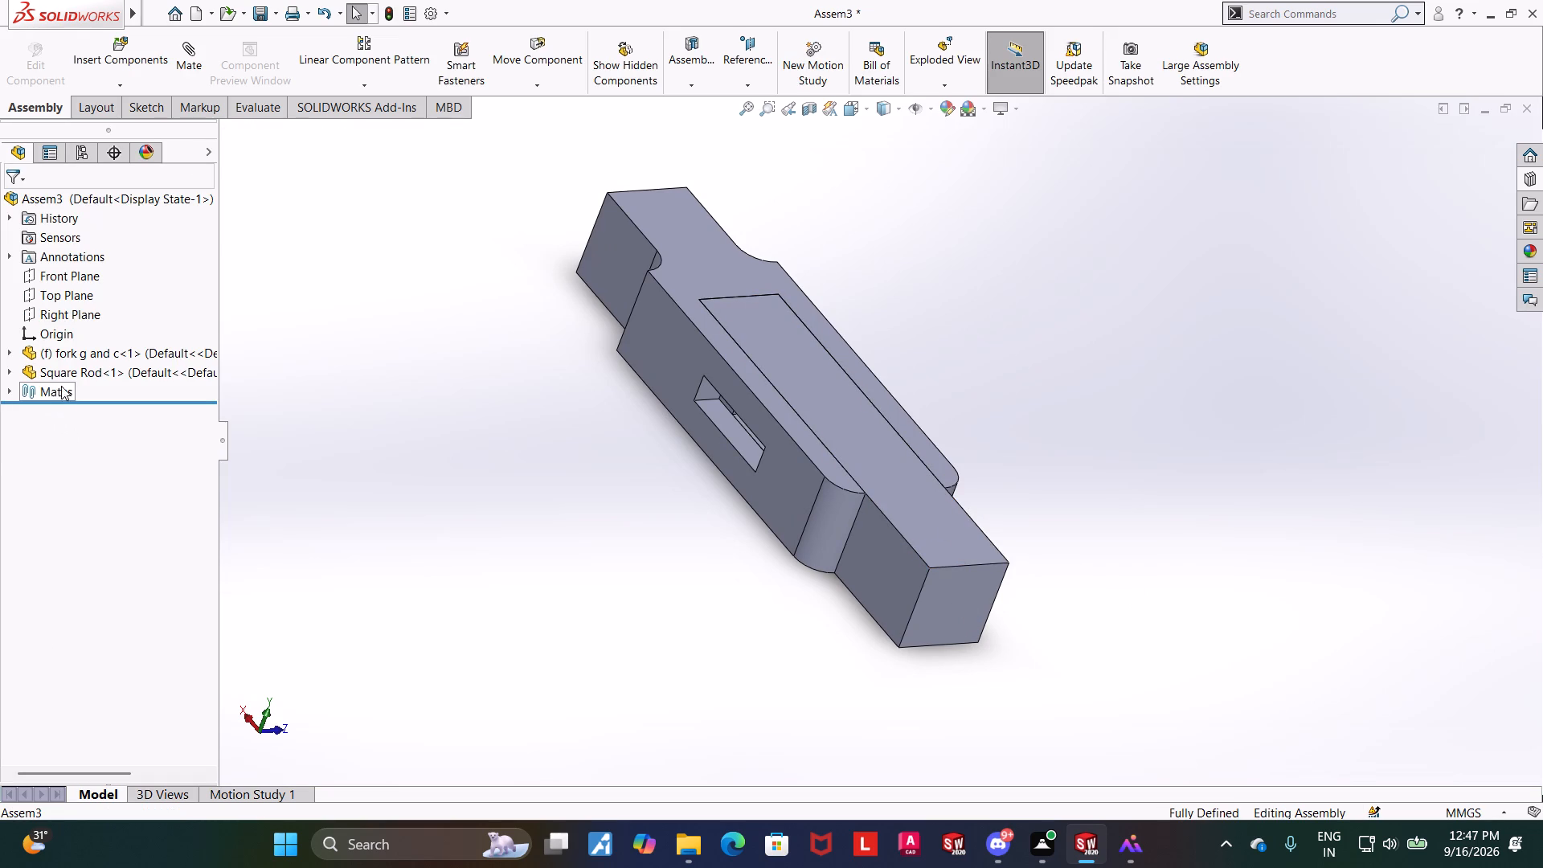
click(7, 388)
click(71, 452)
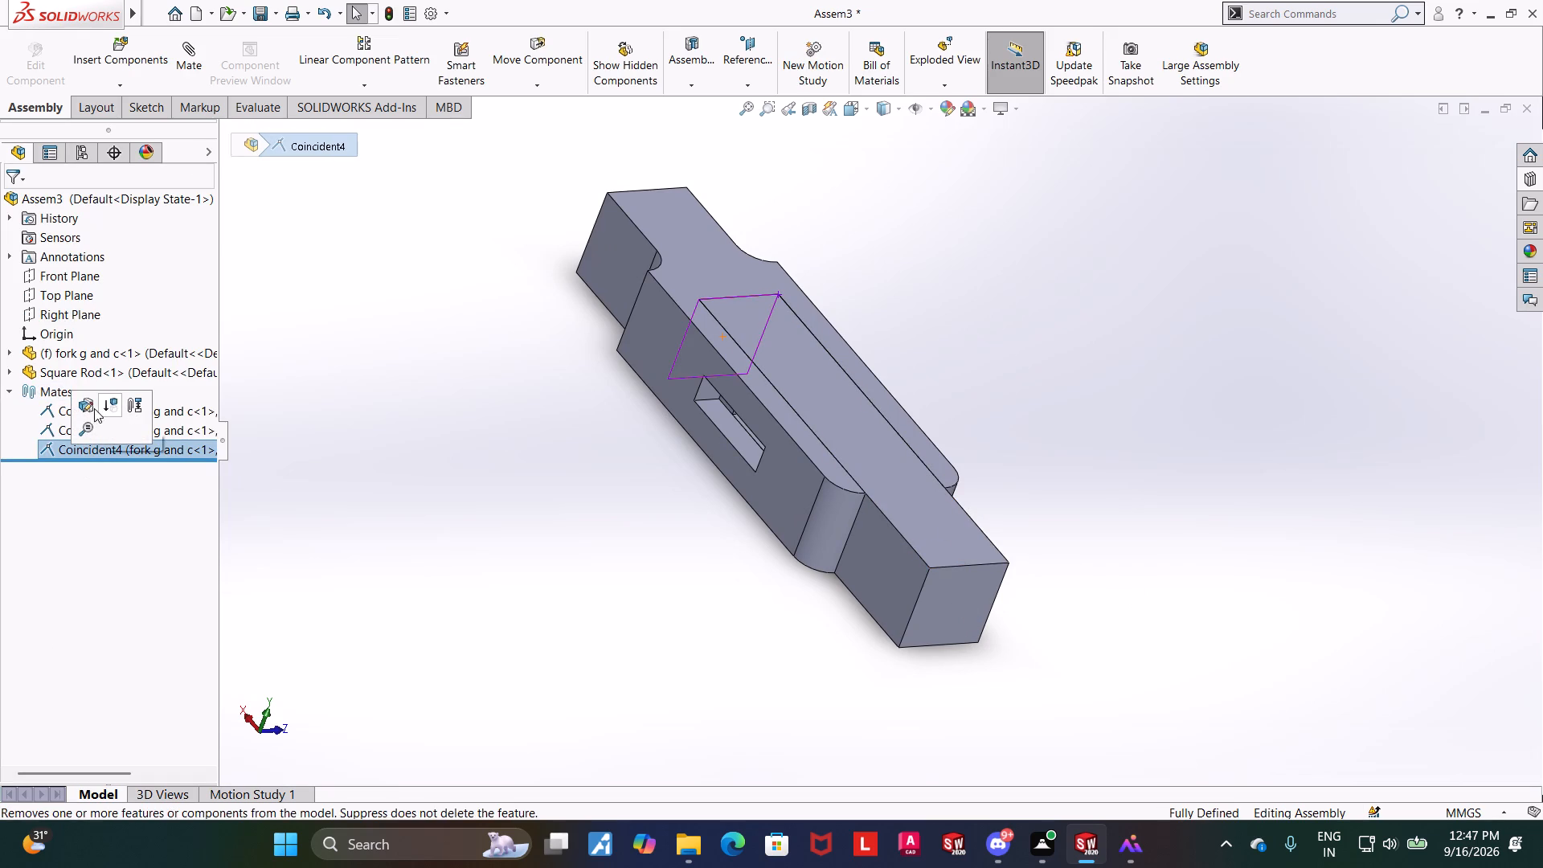
right_click(125, 444)
click(400, 427)
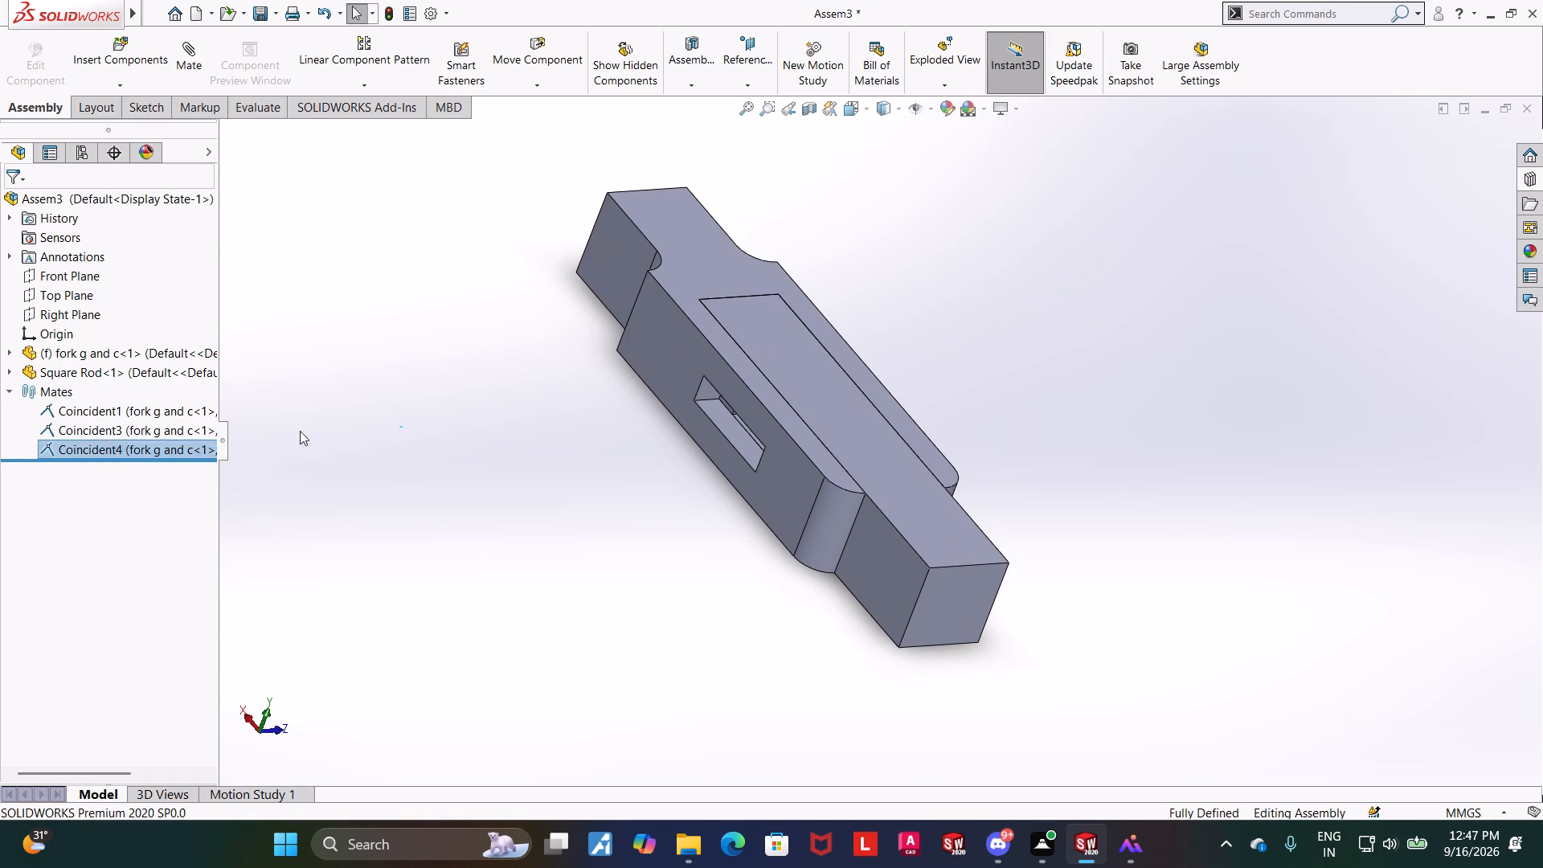
right_click(147, 448)
click(198, 513)
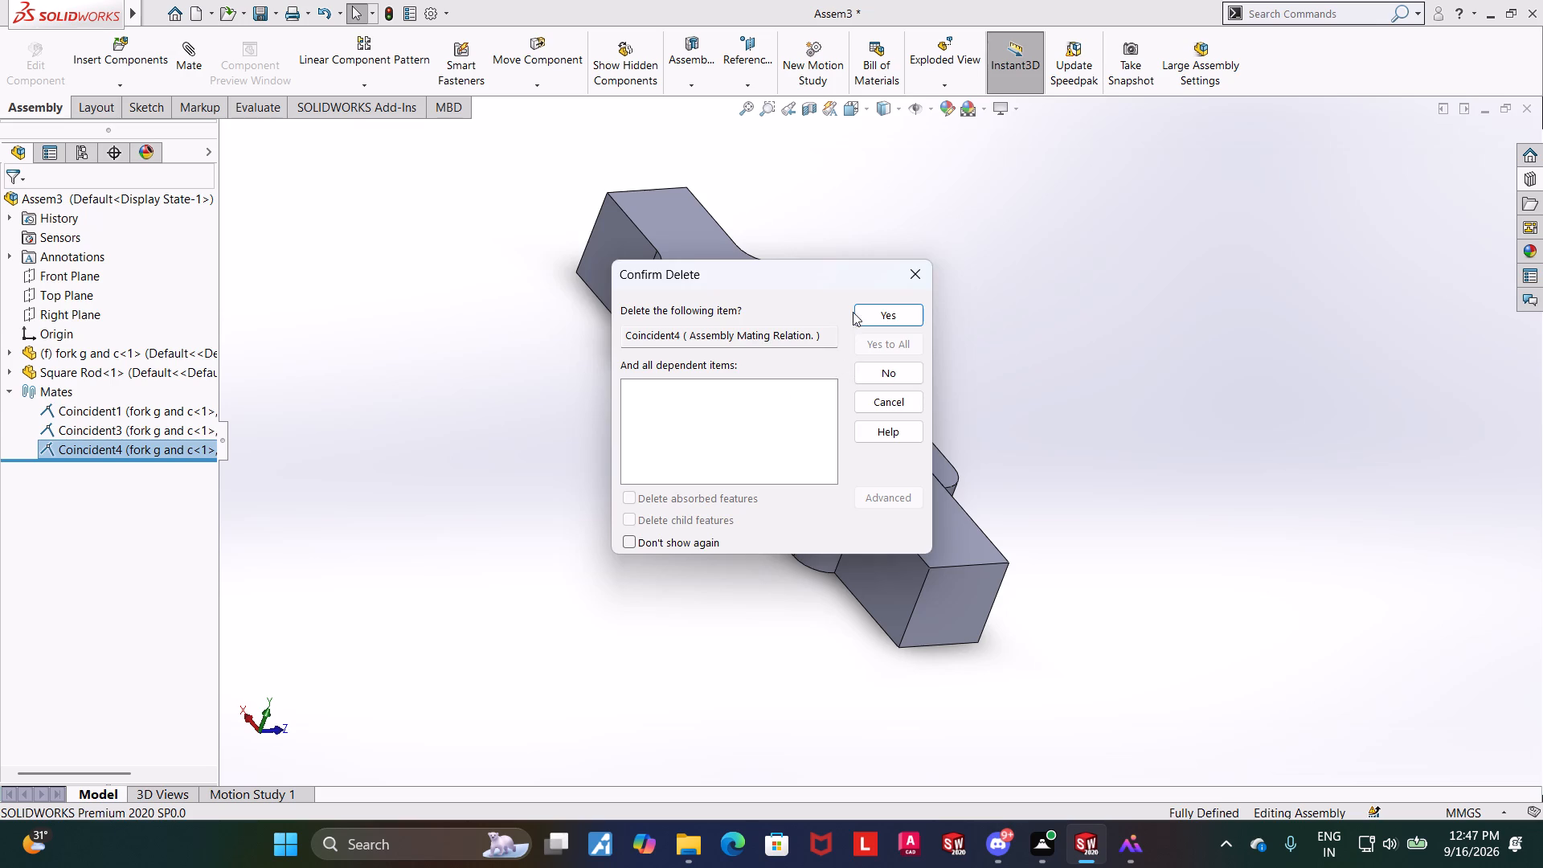
click(870, 313)
Slide the Square Rod back and forth in the fork to compare slot positions, and leave it outside the fork's open end.
drag(927, 534, 1034, 632)
middle_drag(1244, 575, 1308, 461)
click(1239, 622)
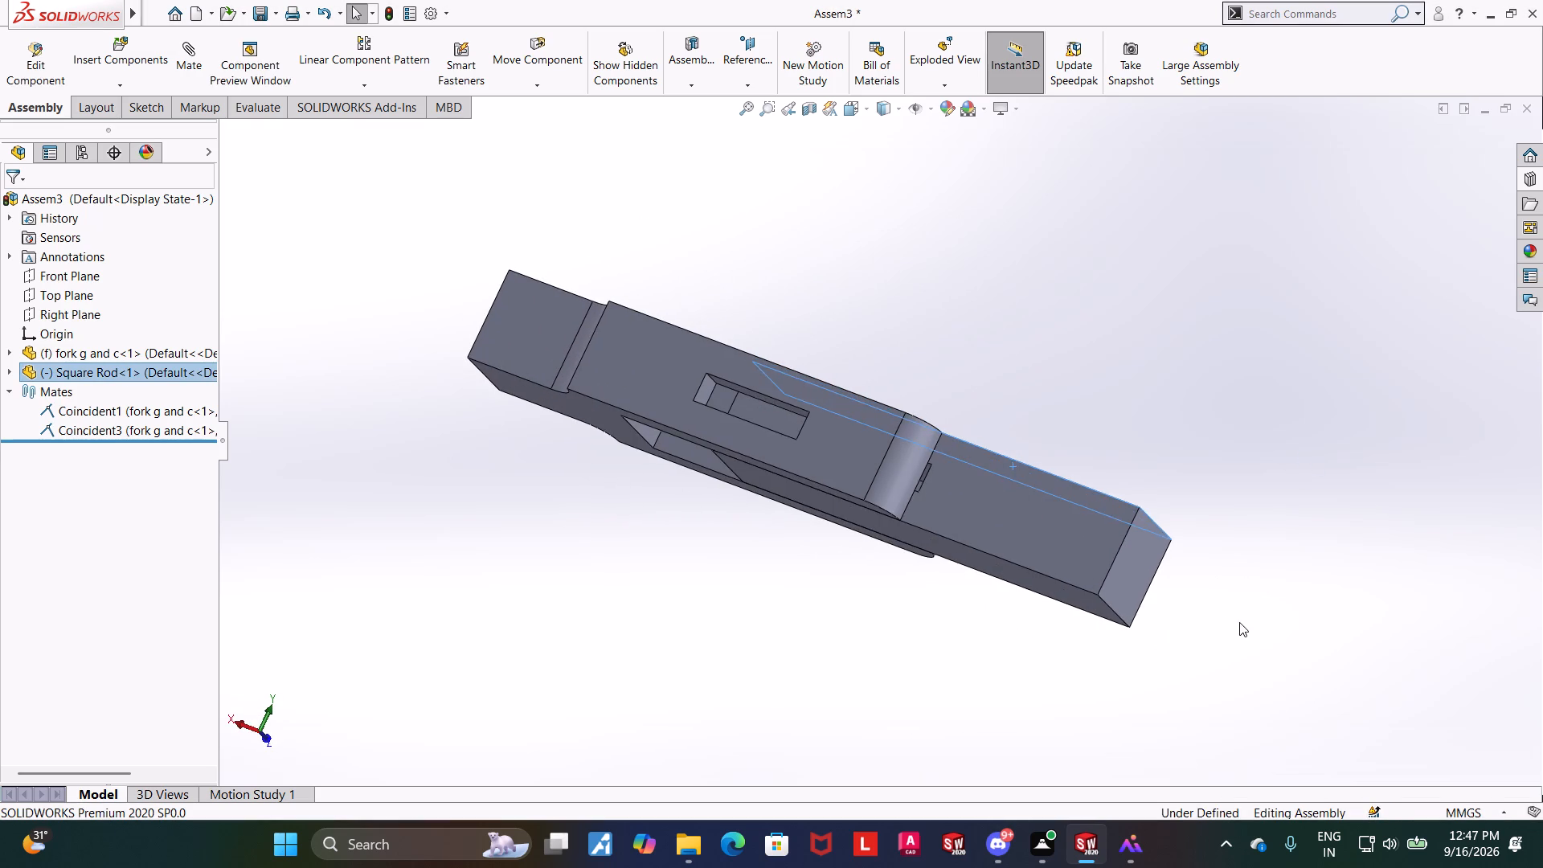
drag(1008, 526, 914, 492)
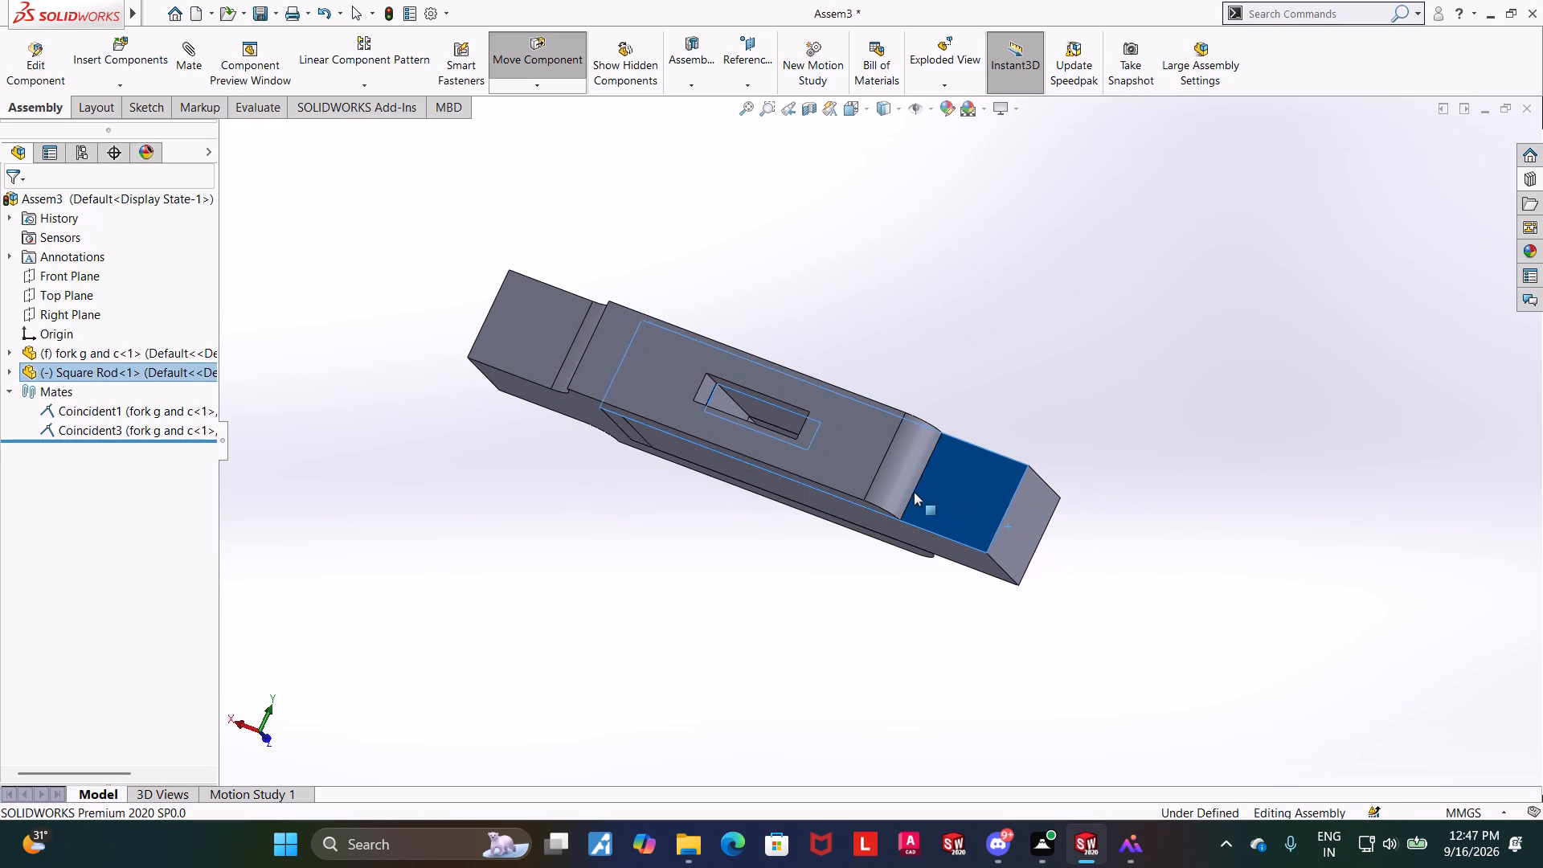
drag(914, 492, 913, 492)
middle_drag(729, 655, 765, 747)
scroll(737, 655, up, 1)
middle_drag(732, 651, 713, 771)
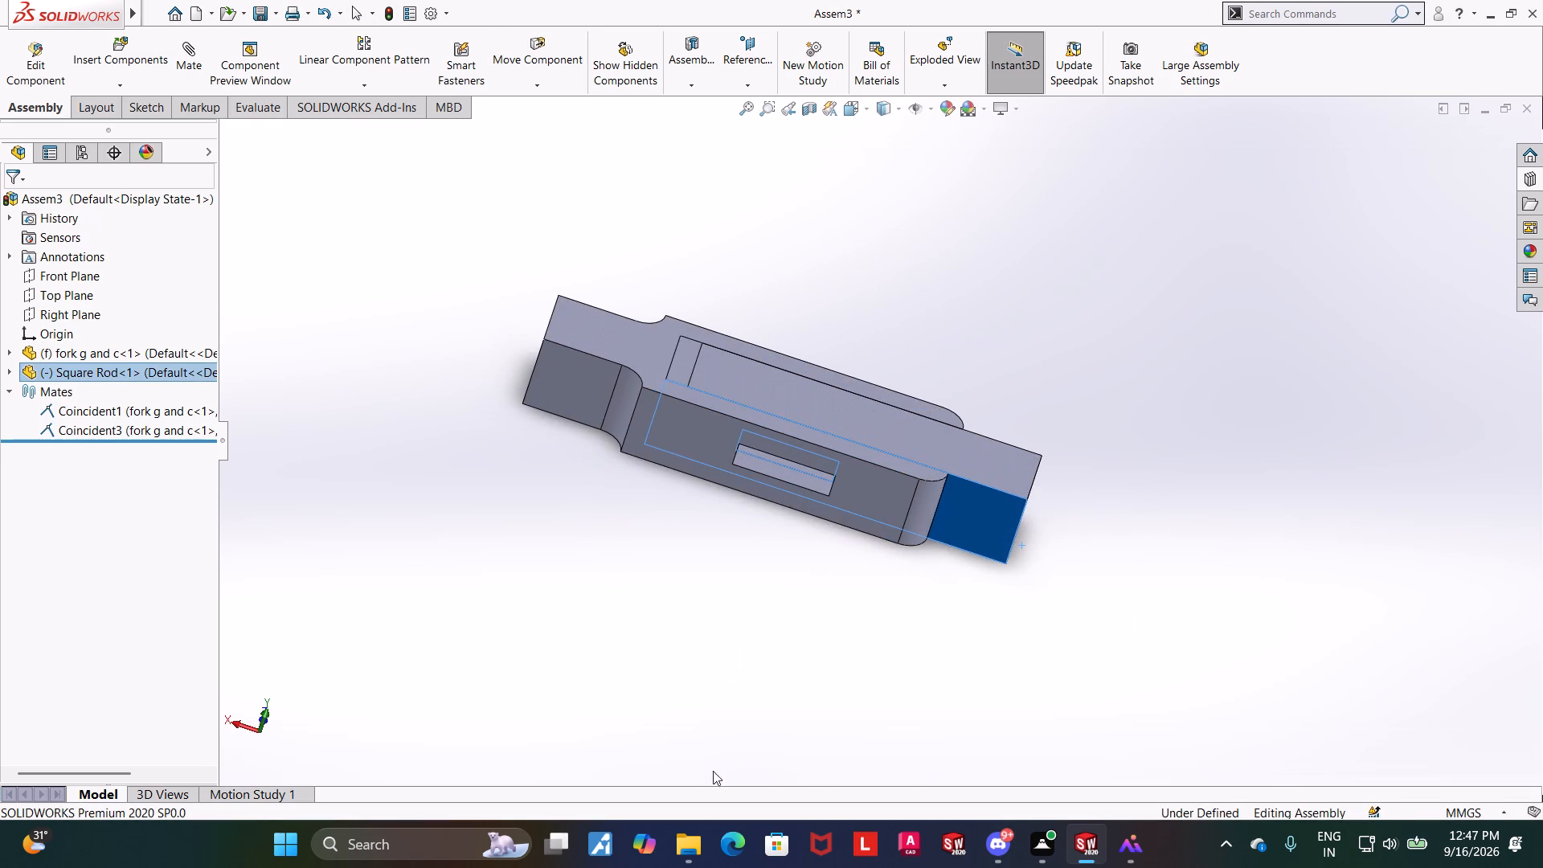
middle_drag(690, 612, 669, 671)
drag(907, 439, 978, 459)
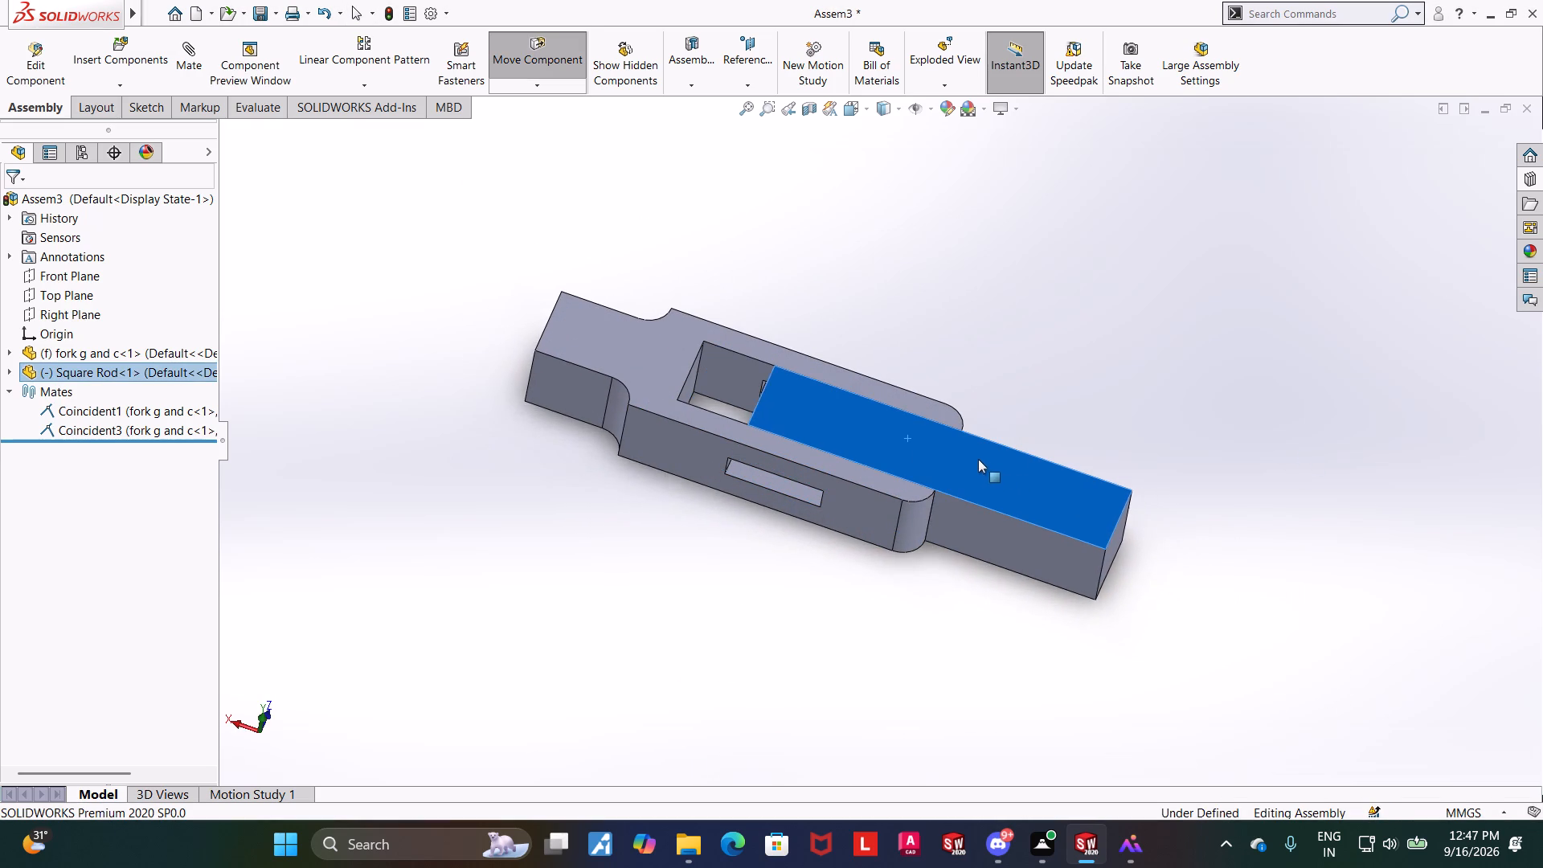
drag(978, 459, 931, 443)
middle_drag(1188, 510, 1213, 420)
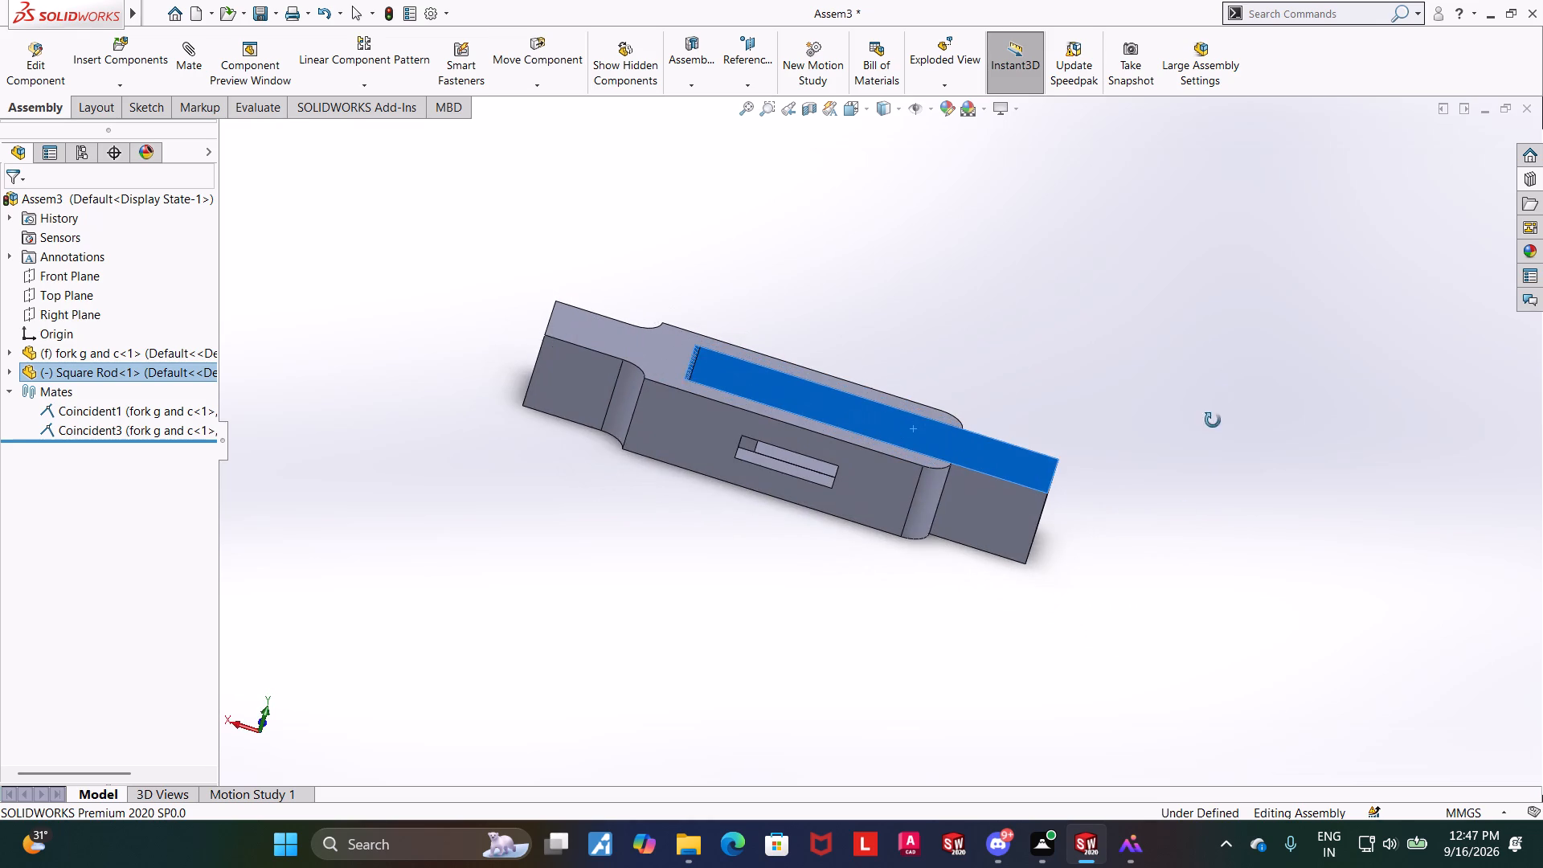
middle_drag(1213, 420, 1210, 422)
drag(957, 446, 1228, 483)
drag(1193, 509, 1235, 537)
click(1044, 699)
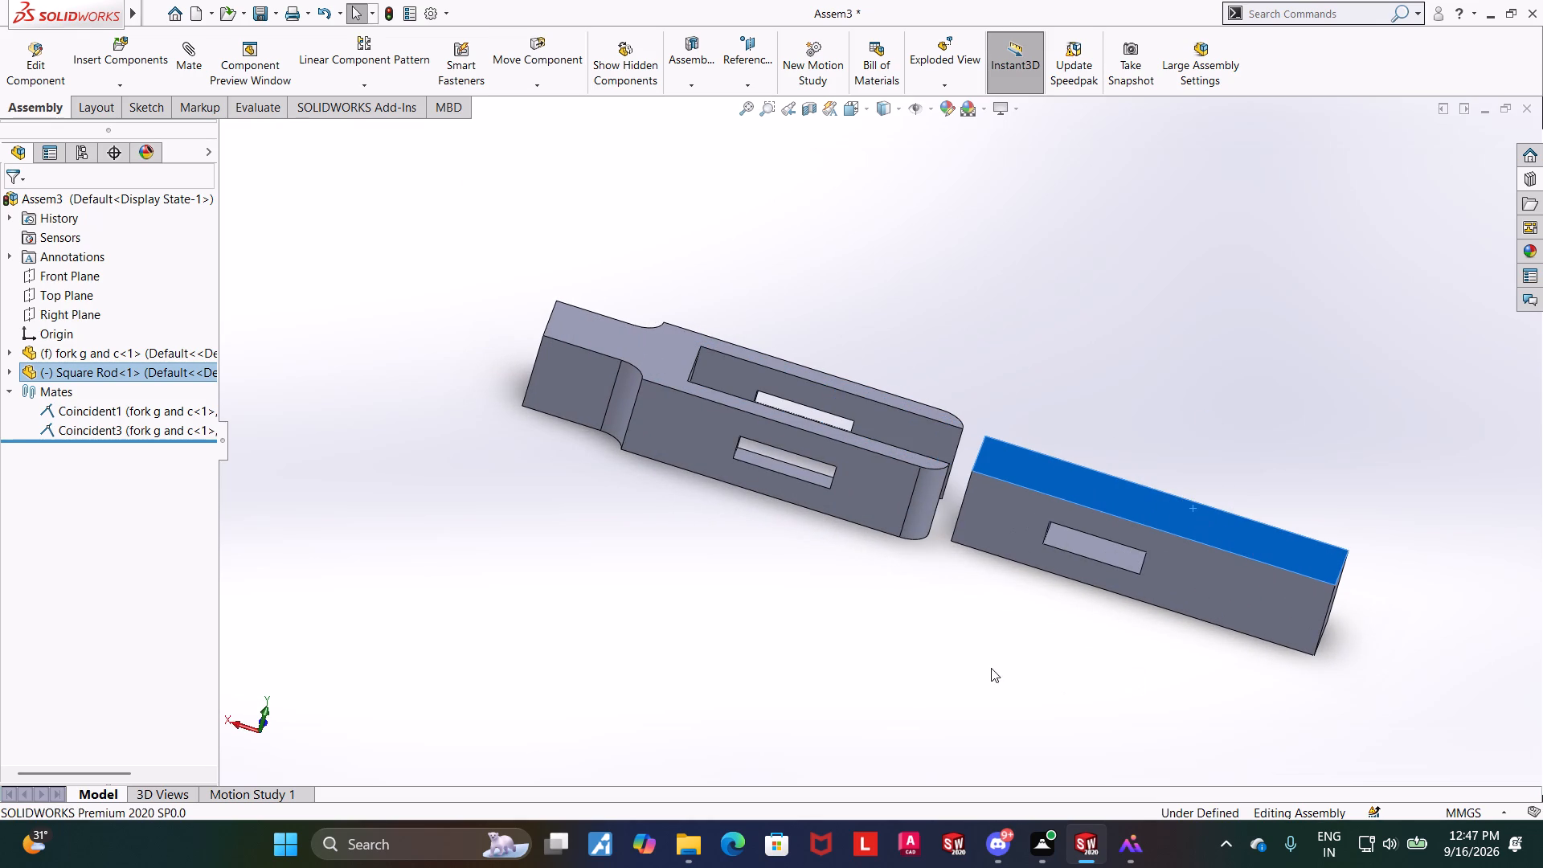
middle_drag(1000, 661, 995, 733)
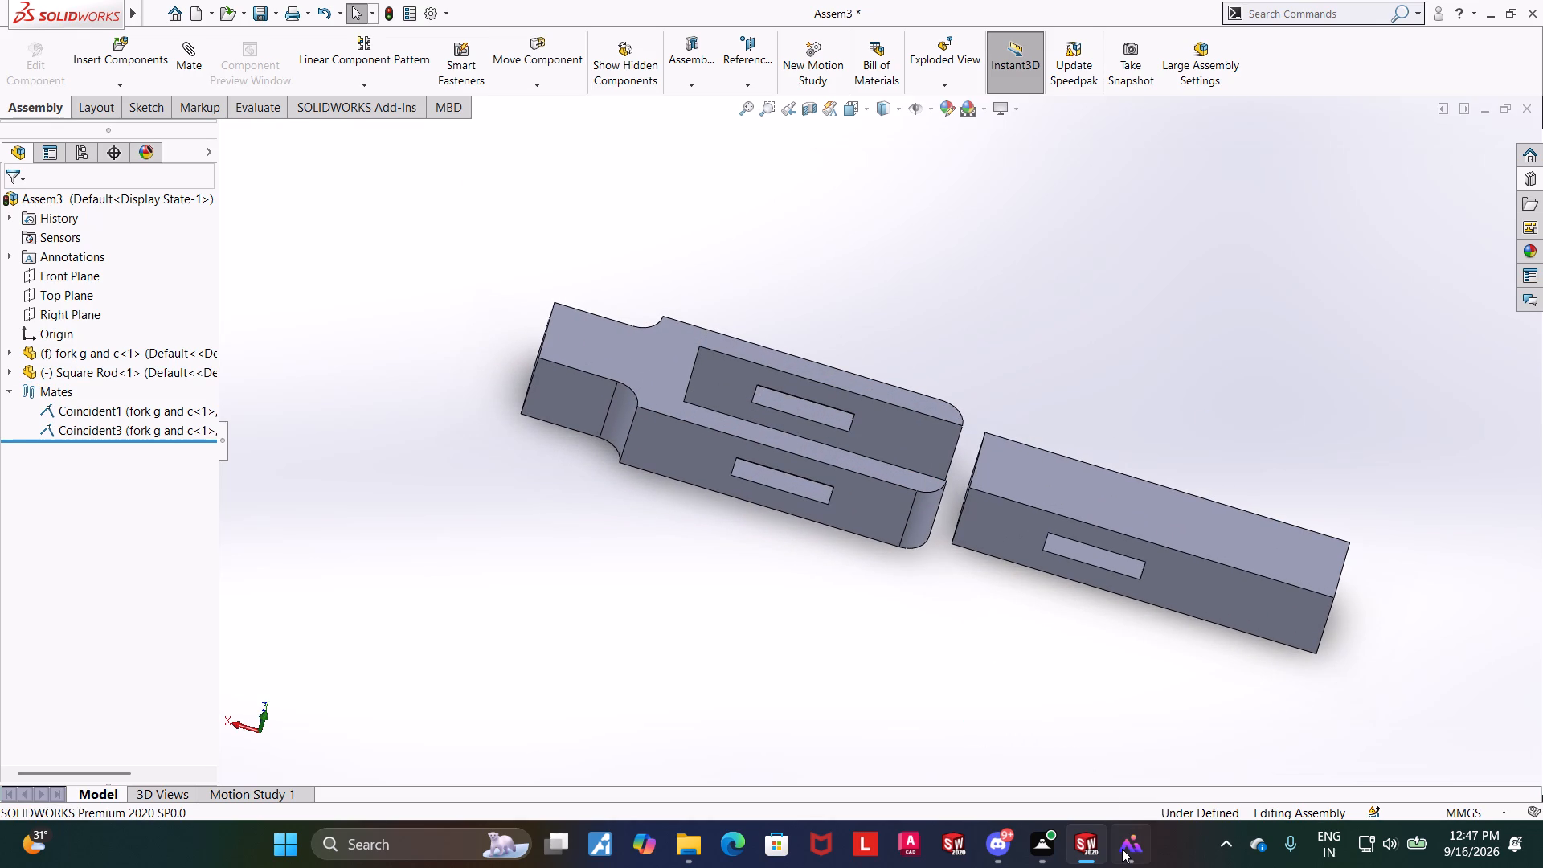
Switch to the drawing in WPS Office and check the slot dimensions of the Square Rod and the fork against the assembly.
click(1124, 723)
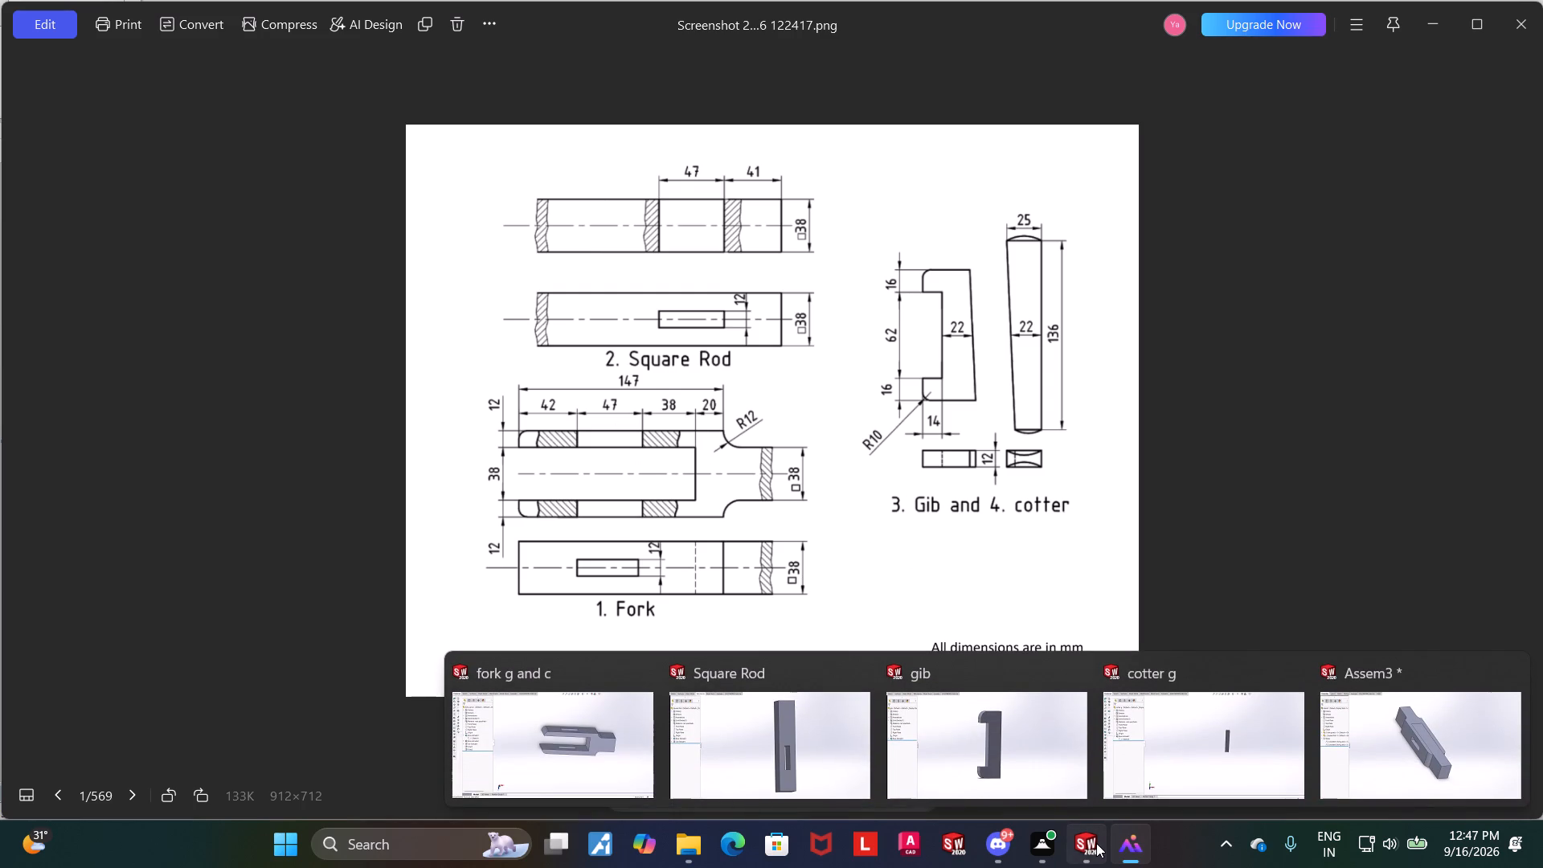
click(1096, 843)
drag(1177, 528, 1119, 508)
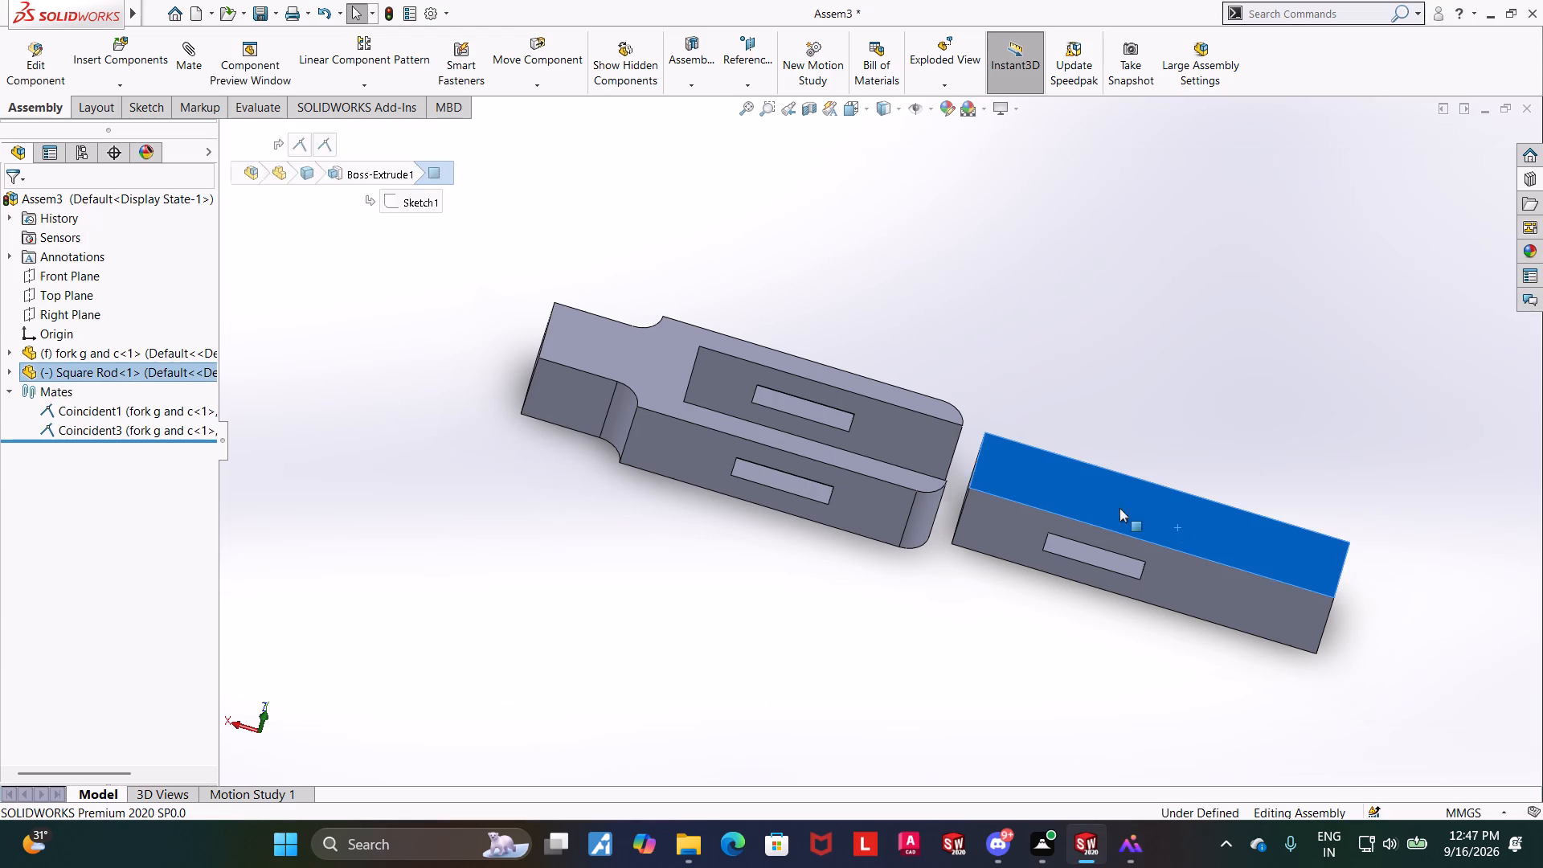
drag(1119, 508, 1098, 501)
click(1126, 838)
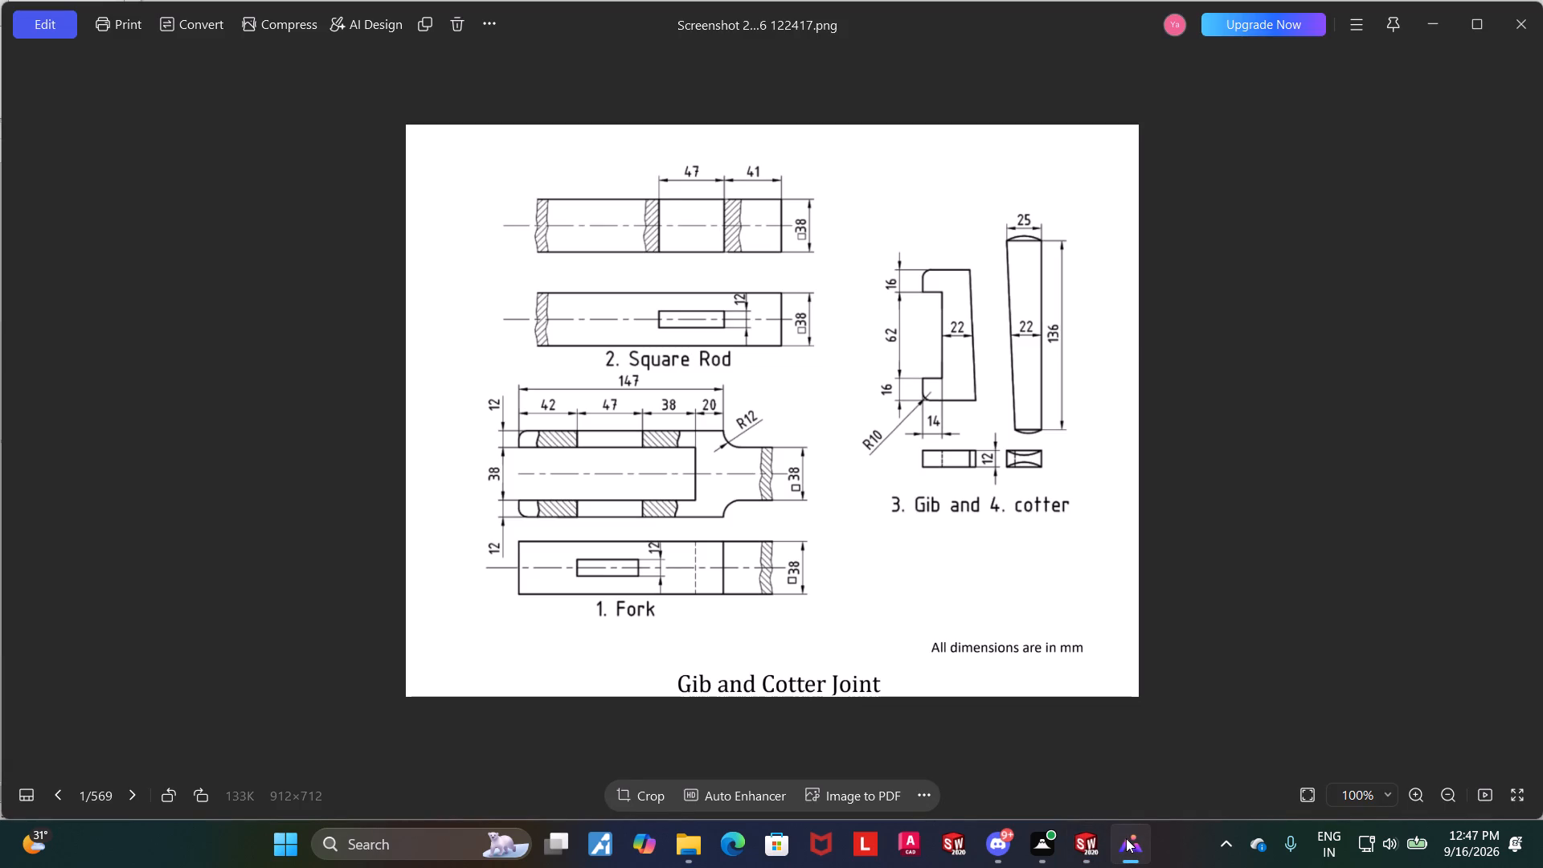
click(1126, 838)
click(1126, 838)
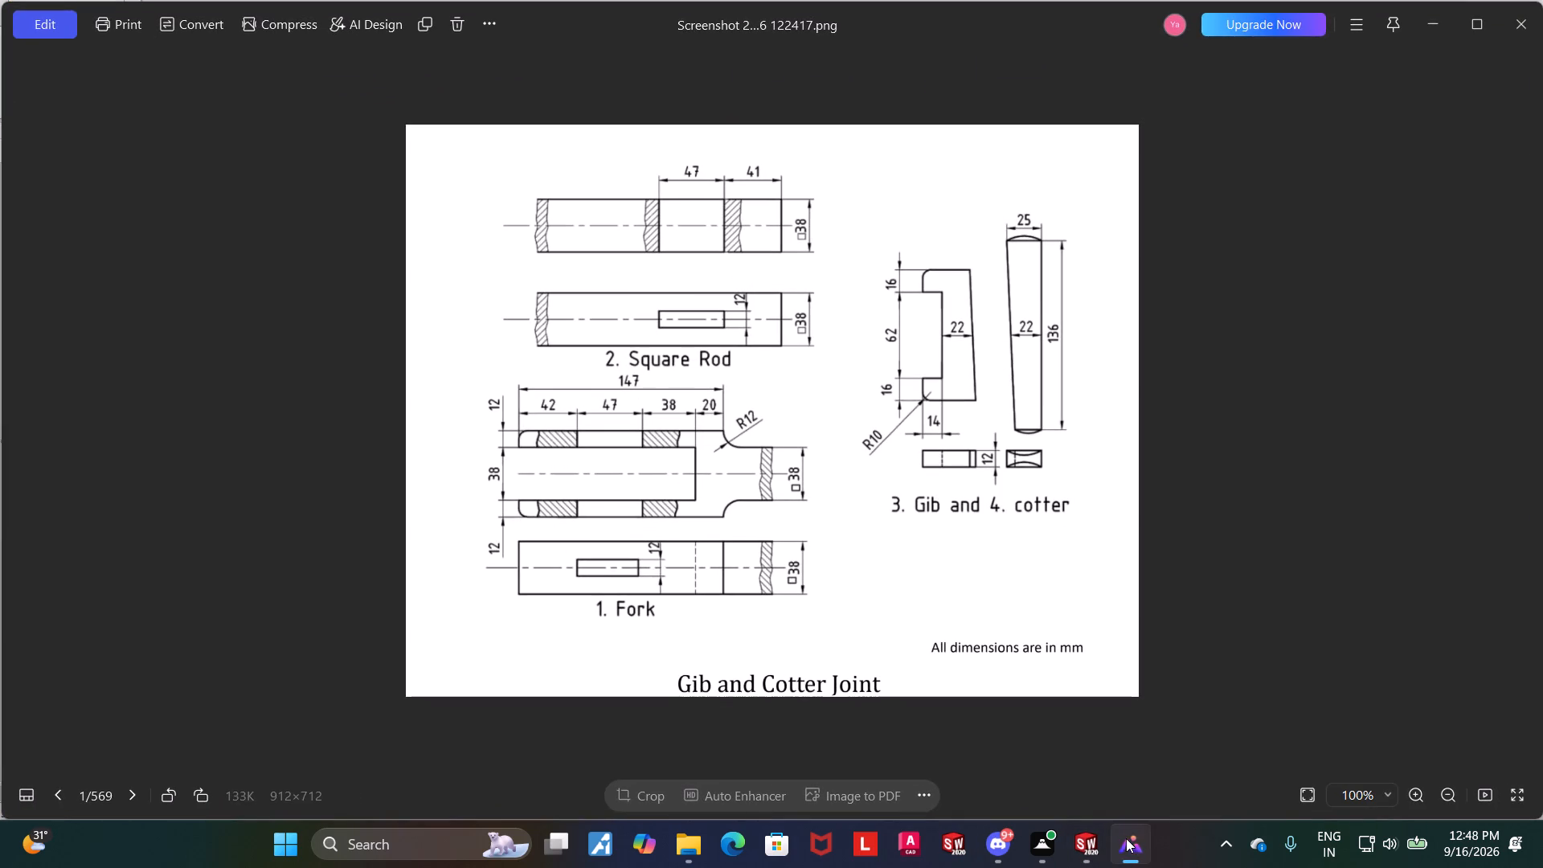
click(1126, 838)
Switch to the Square Rod part and examine where its slot sits along the rod.
click(1073, 837)
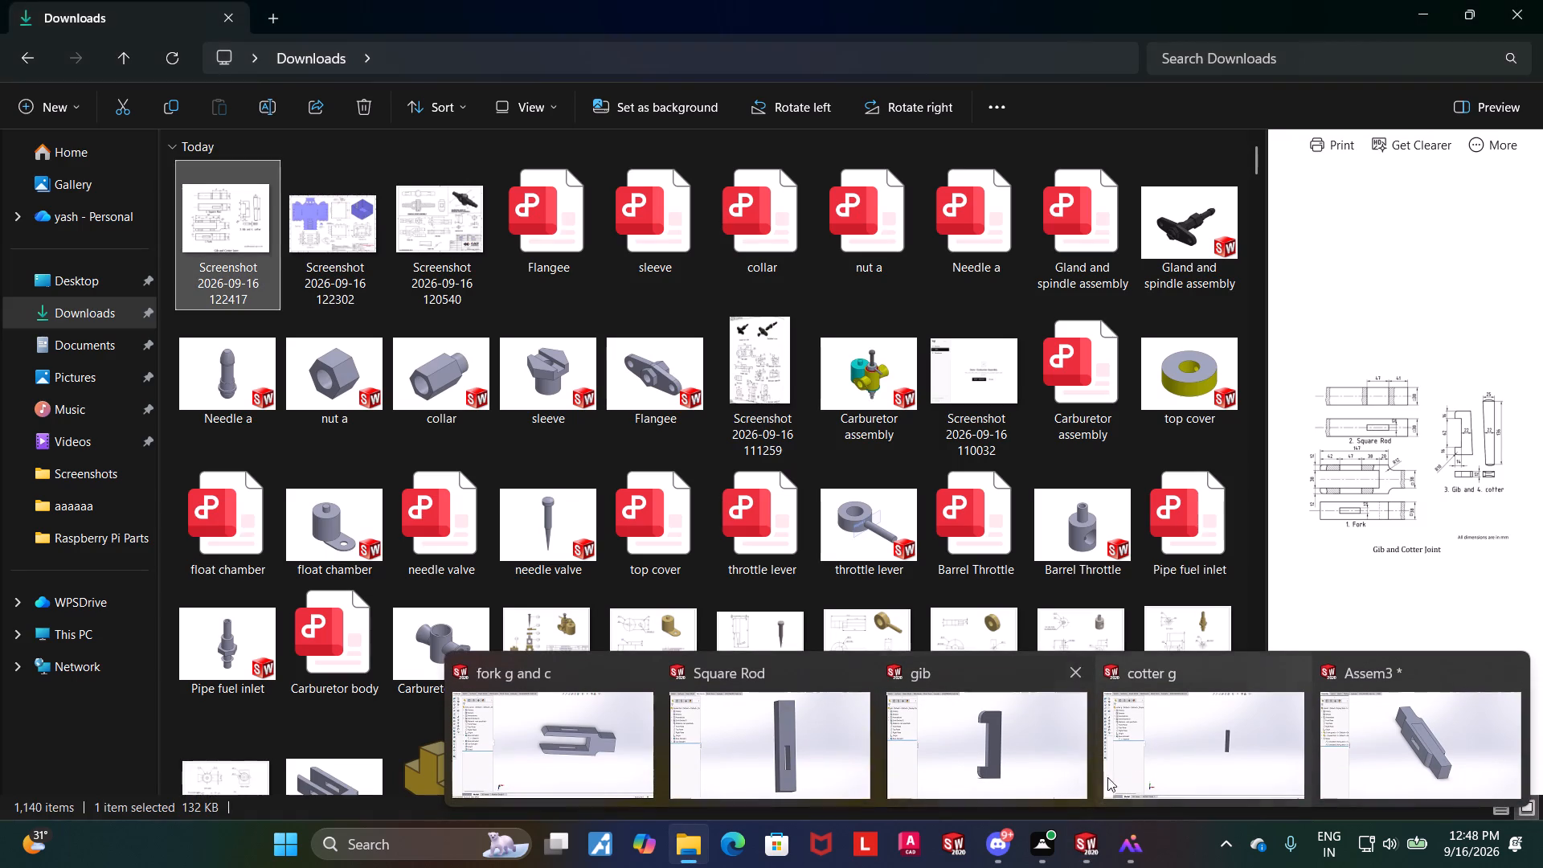
click(829, 746)
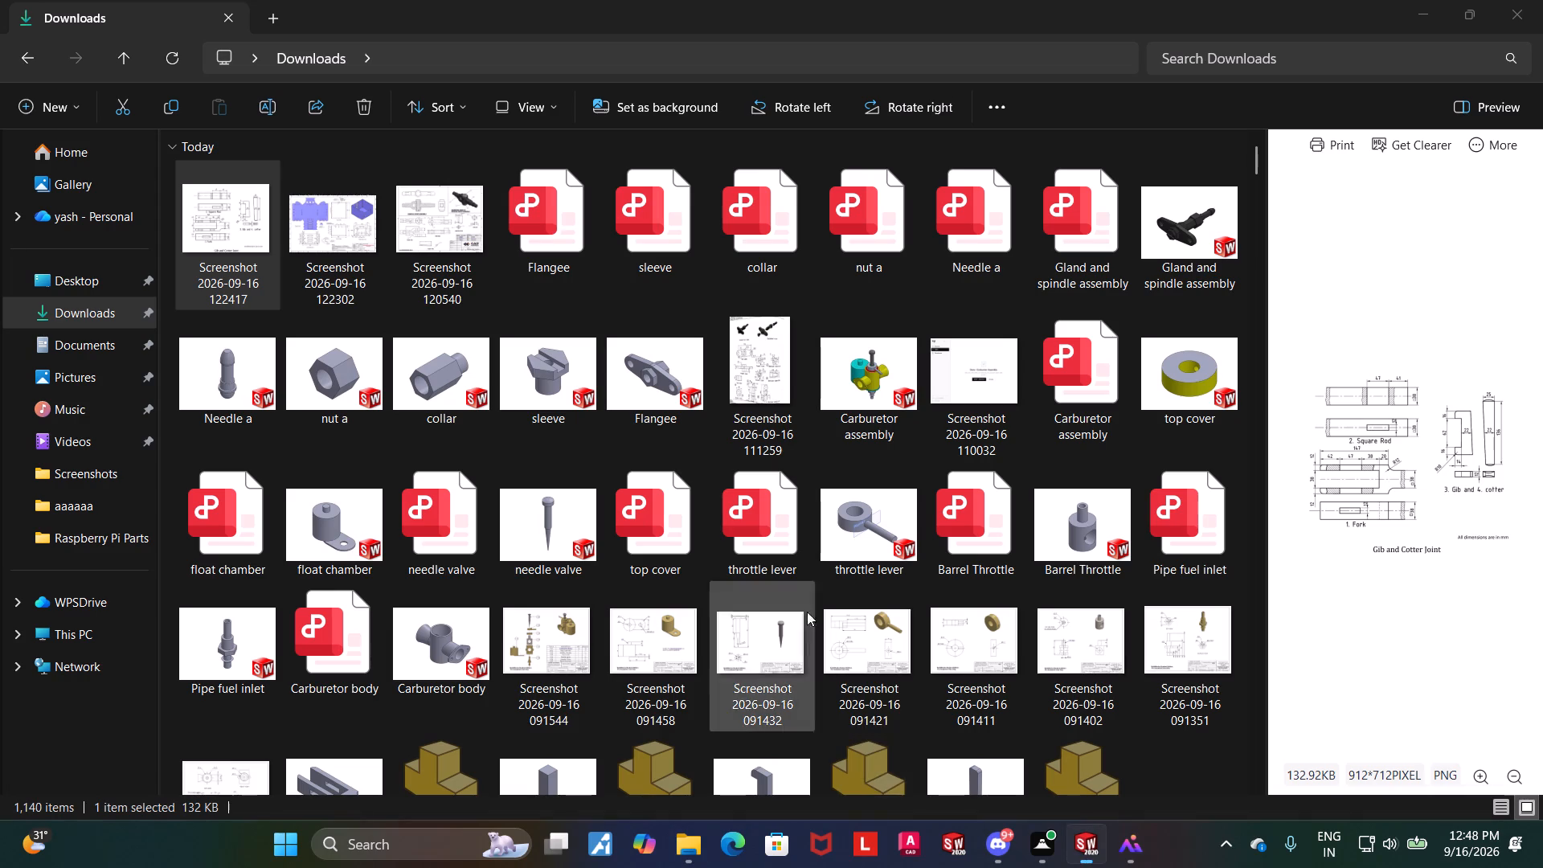
click(804, 768)
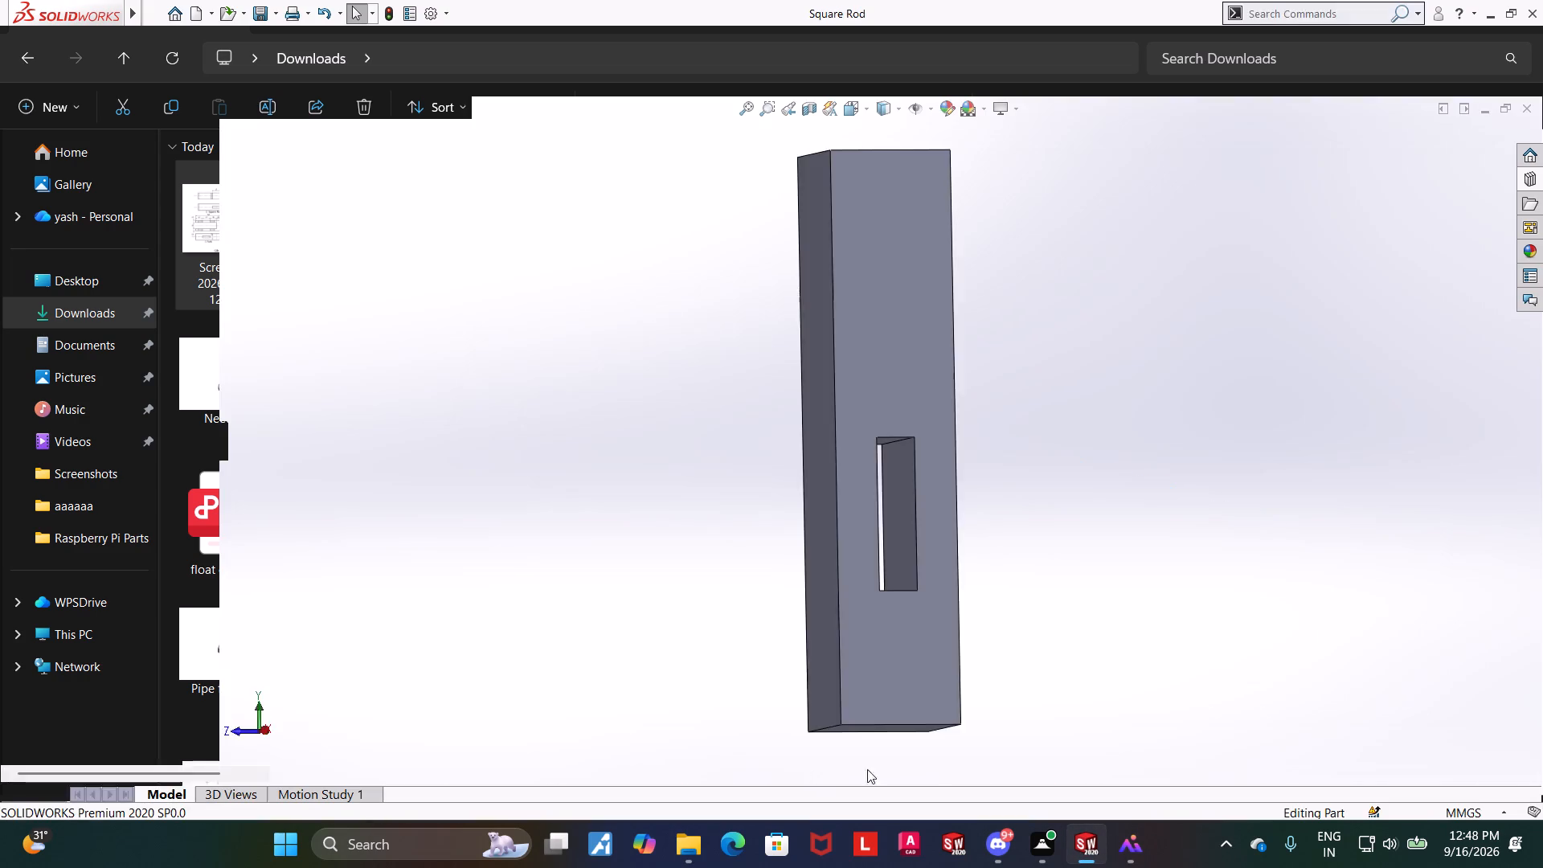
middle_drag(1088, 559, 1025, 477)
middle_drag(1002, 503, 1009, 643)
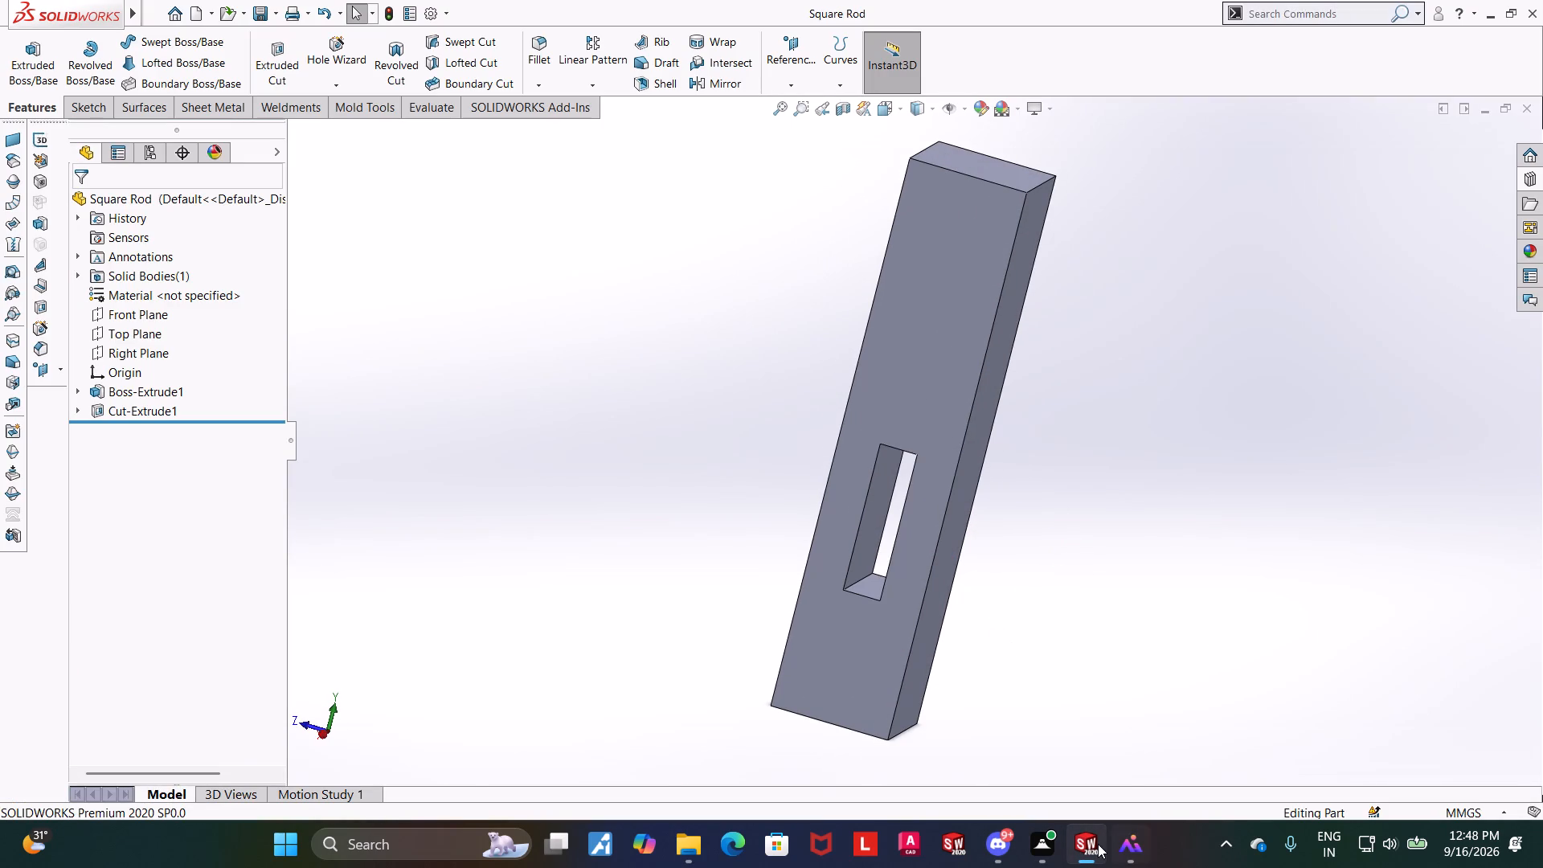
Return to the assembly and pull the Square Rod clear of the fork's open end.
click(1430, 740)
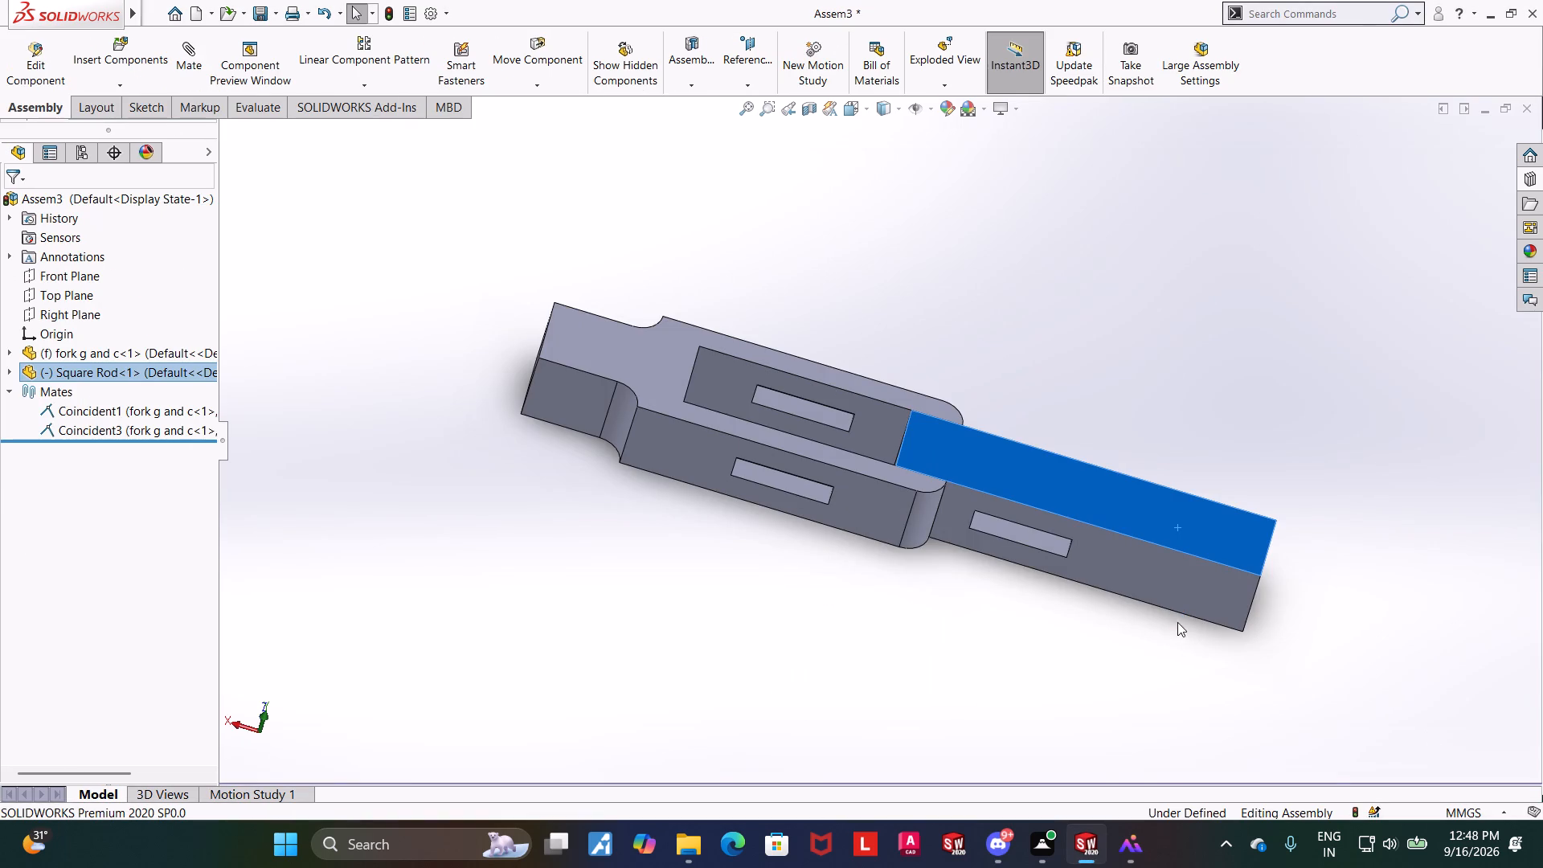
drag(1136, 514, 1205, 519)
click(1315, 349)
middle_drag(1288, 427, 1291, 344)
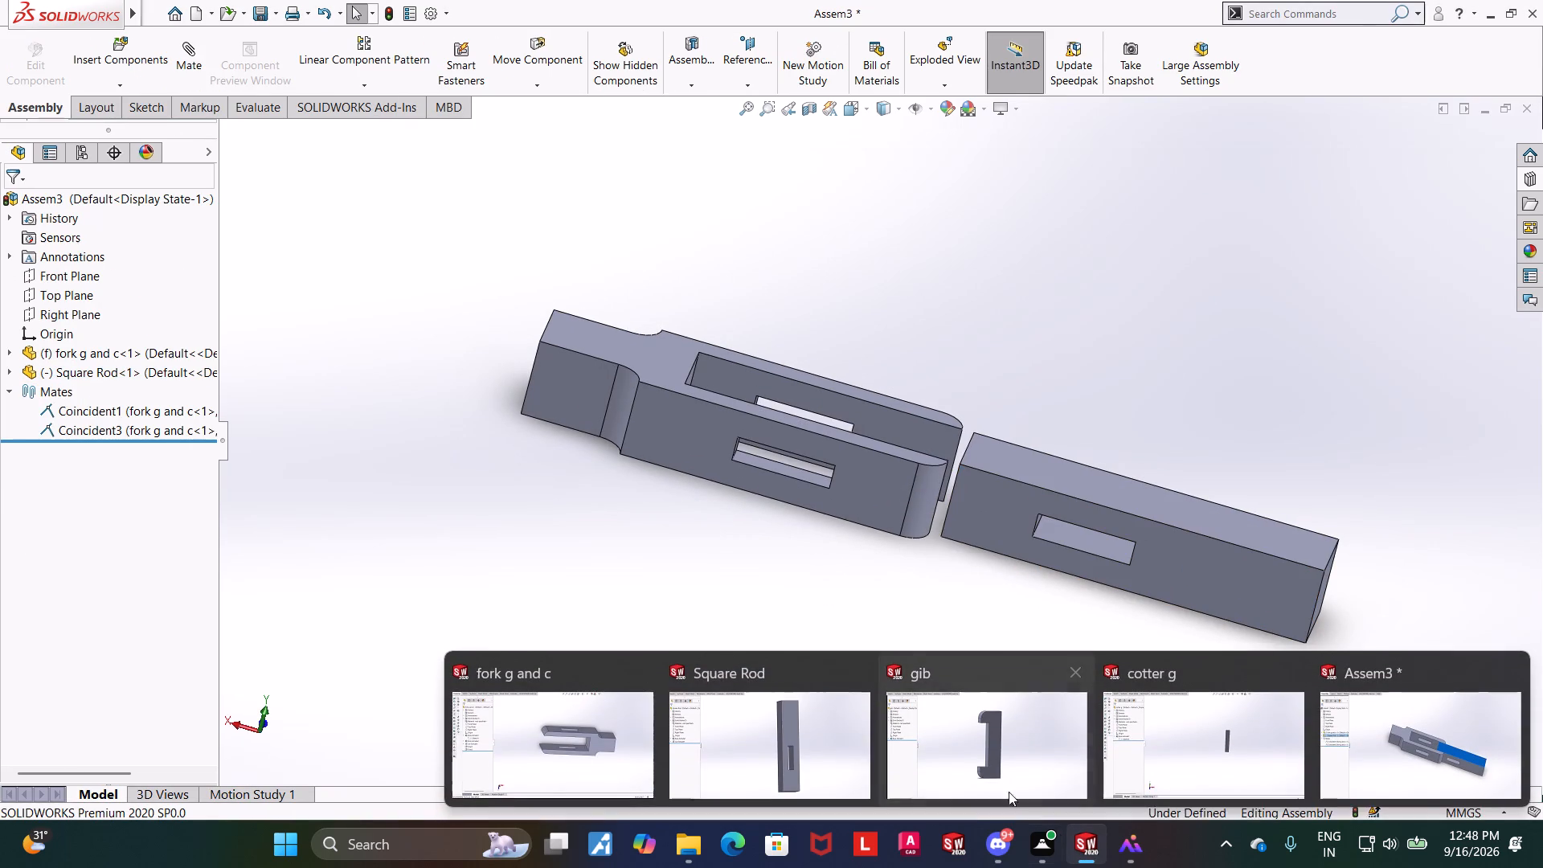
Inspect the base extrusion and slot cut dimensions in the Square Rod part and compare them with the drawing in WPS Office.
click(780, 723)
middle_drag(1057, 504, 1032, 582)
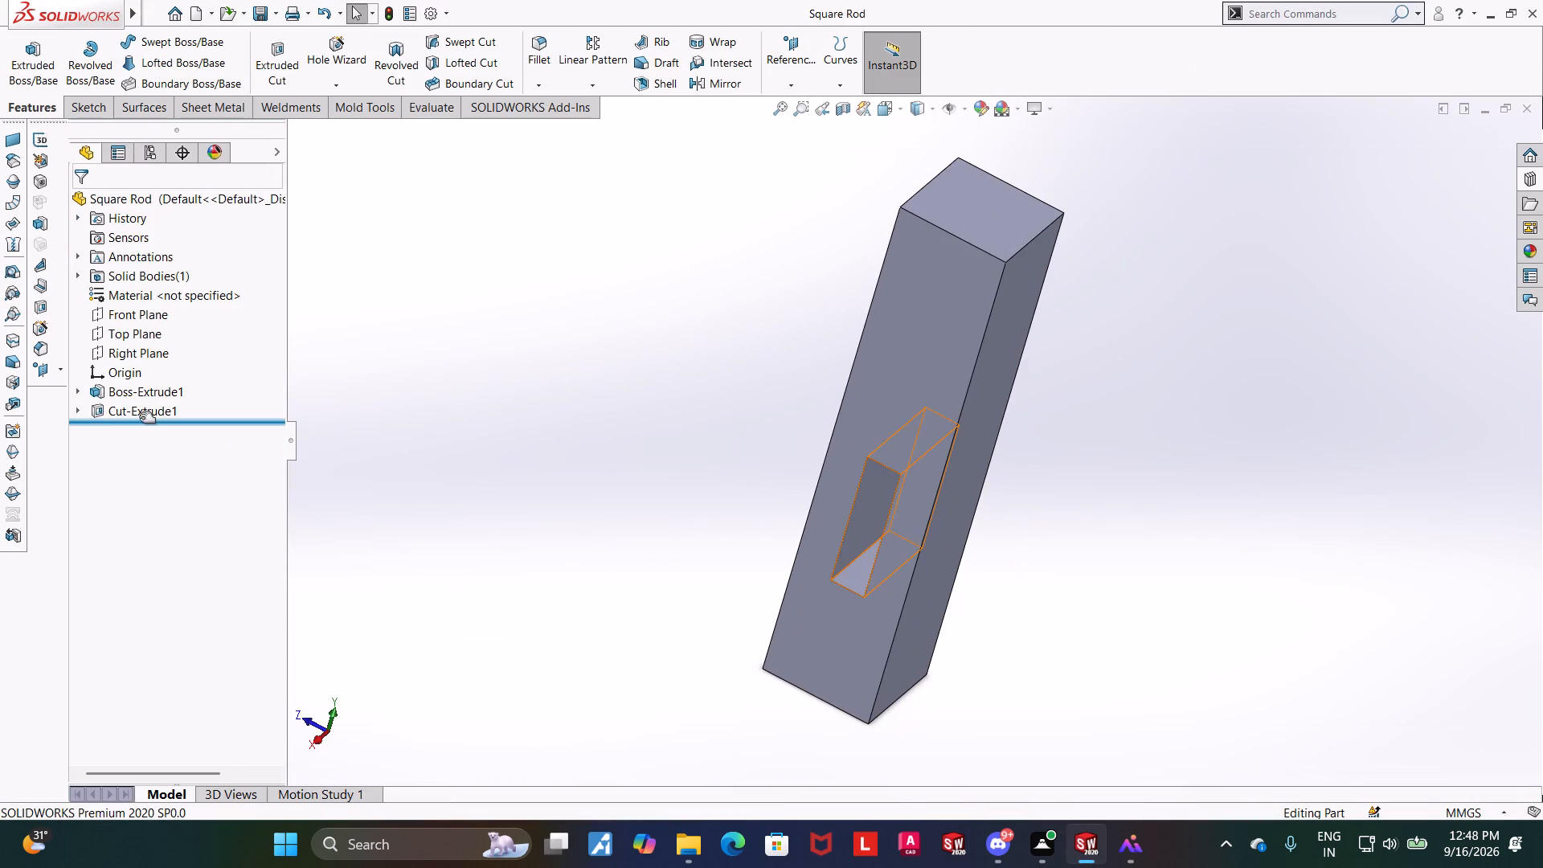
click(74, 392)
click(125, 409)
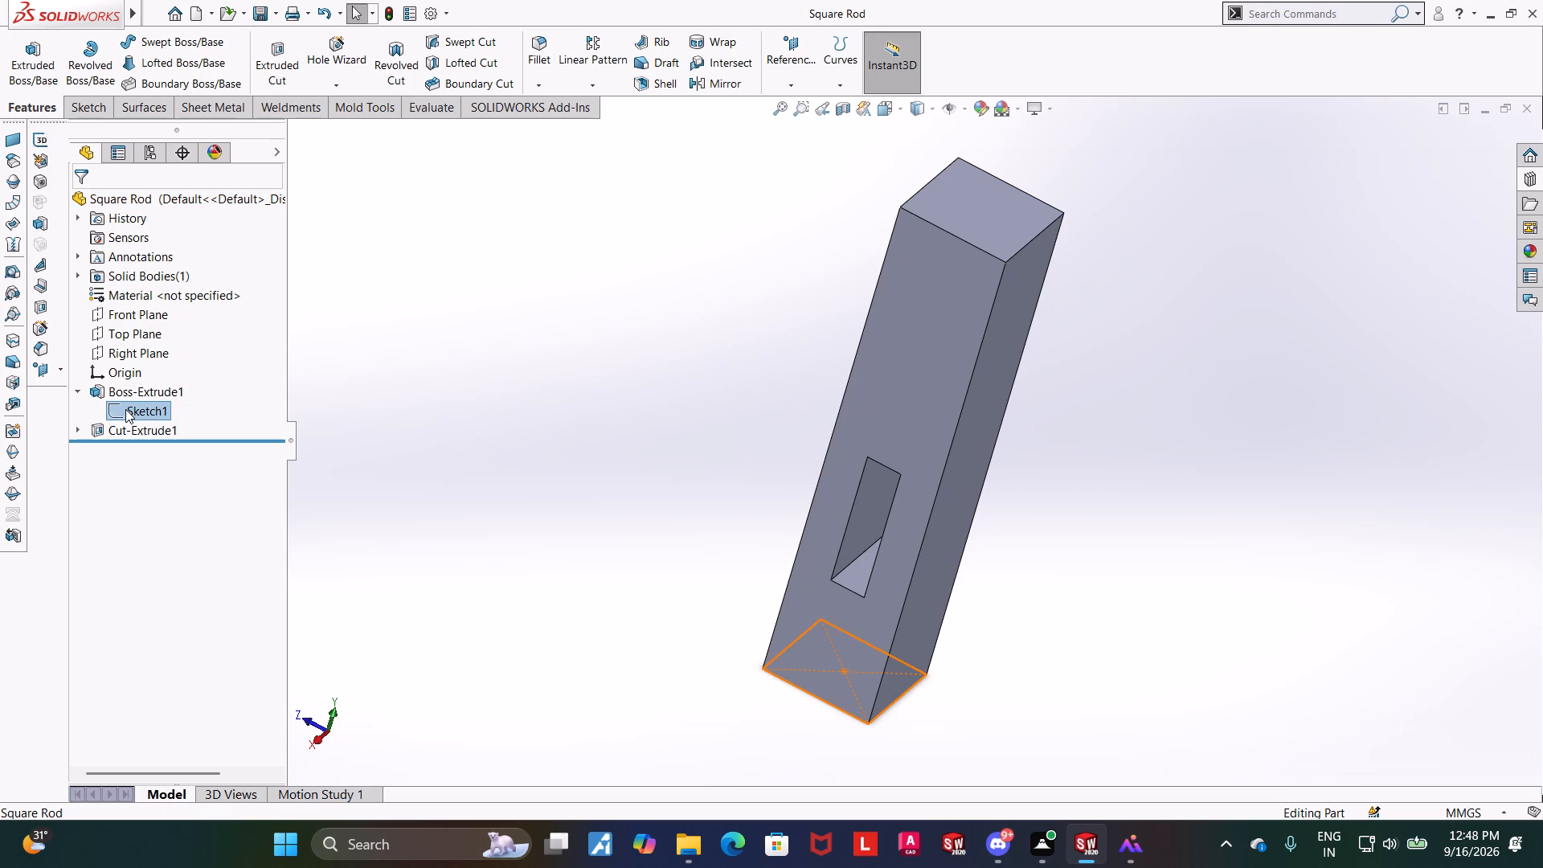
middle_drag(426, 551, 508, 436)
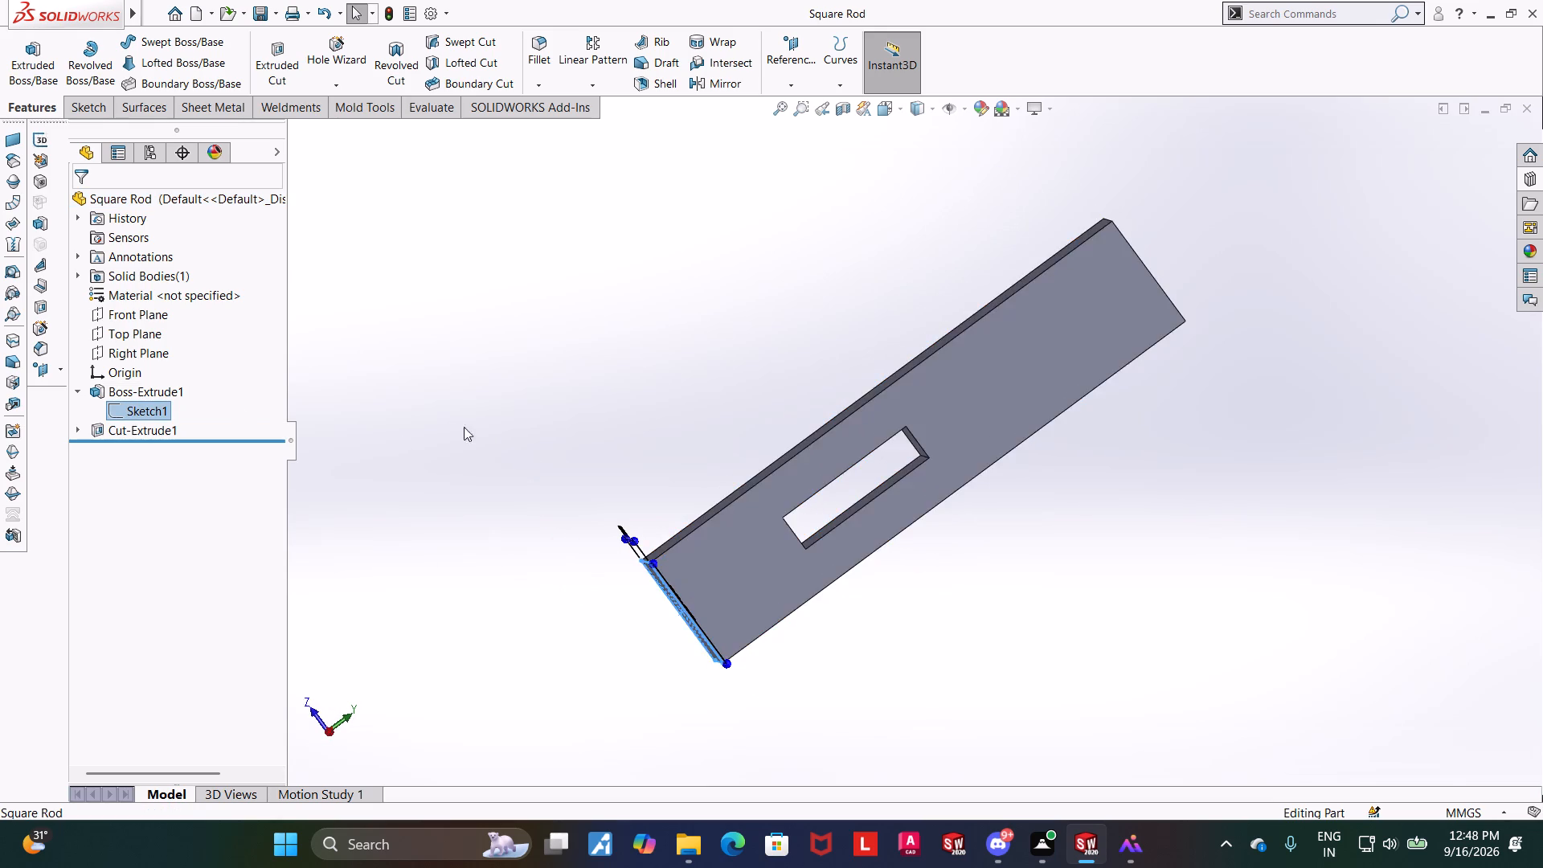
middle_drag(440, 431, 446, 415)
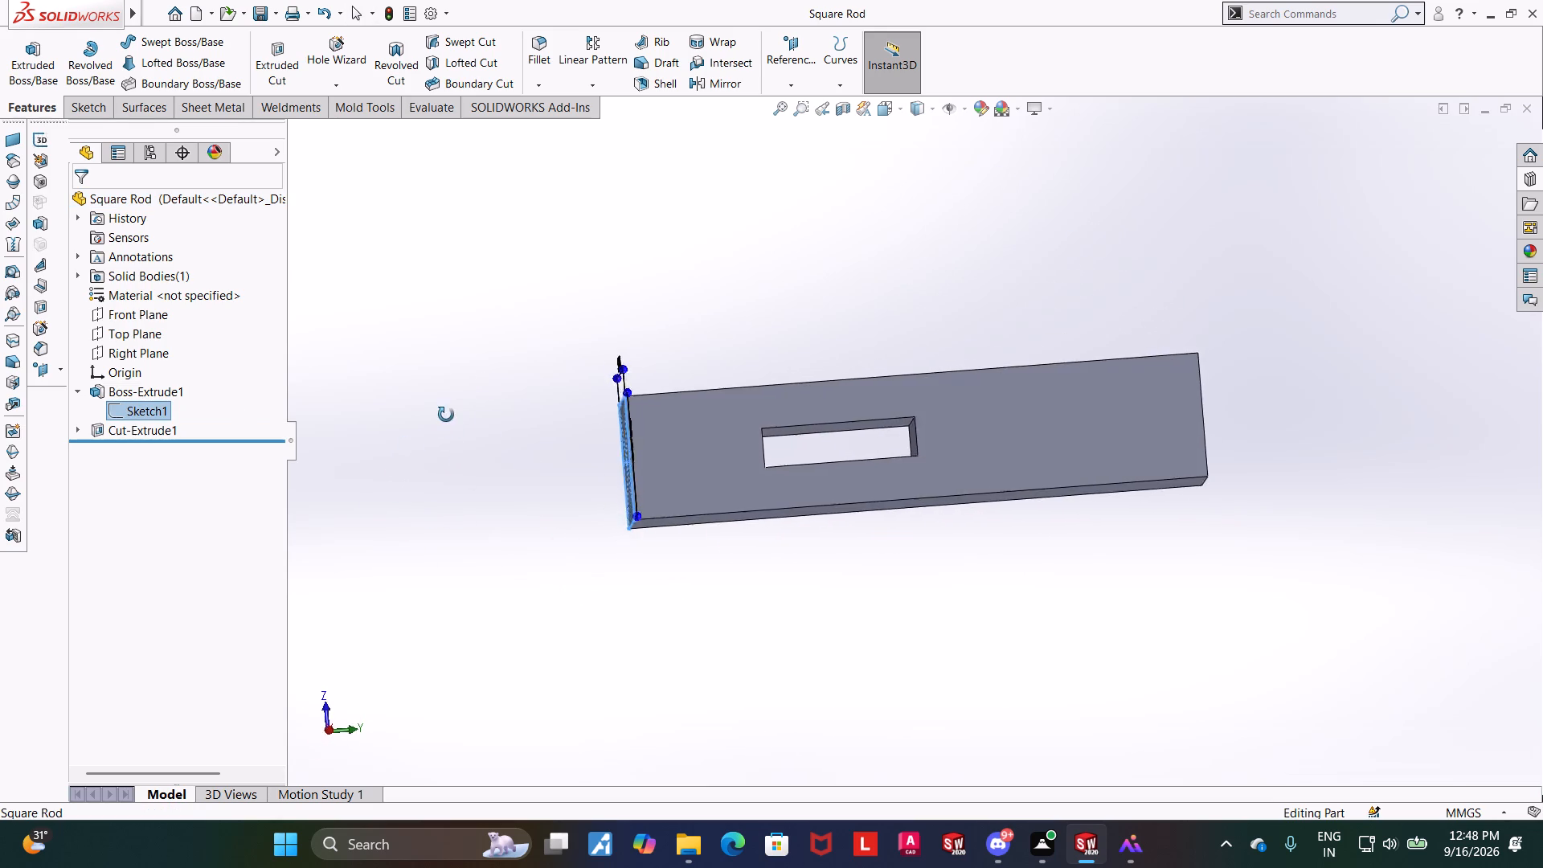
middle_drag(446, 415, 412, 458)
click(150, 387)
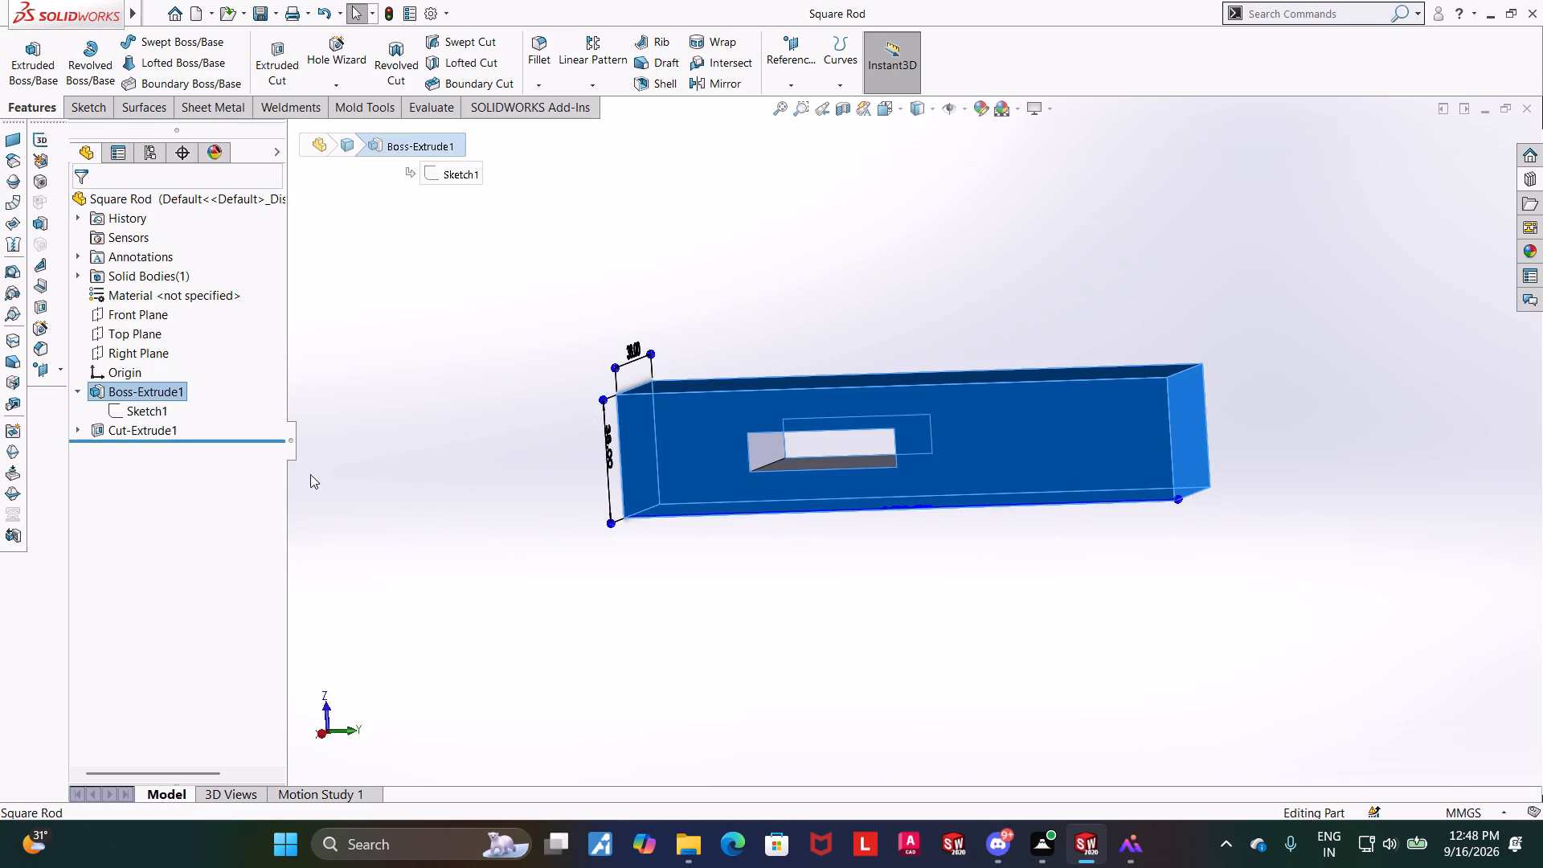
middle_drag(325, 485, 341, 481)
click(133, 424)
middle_drag(501, 529, 525, 496)
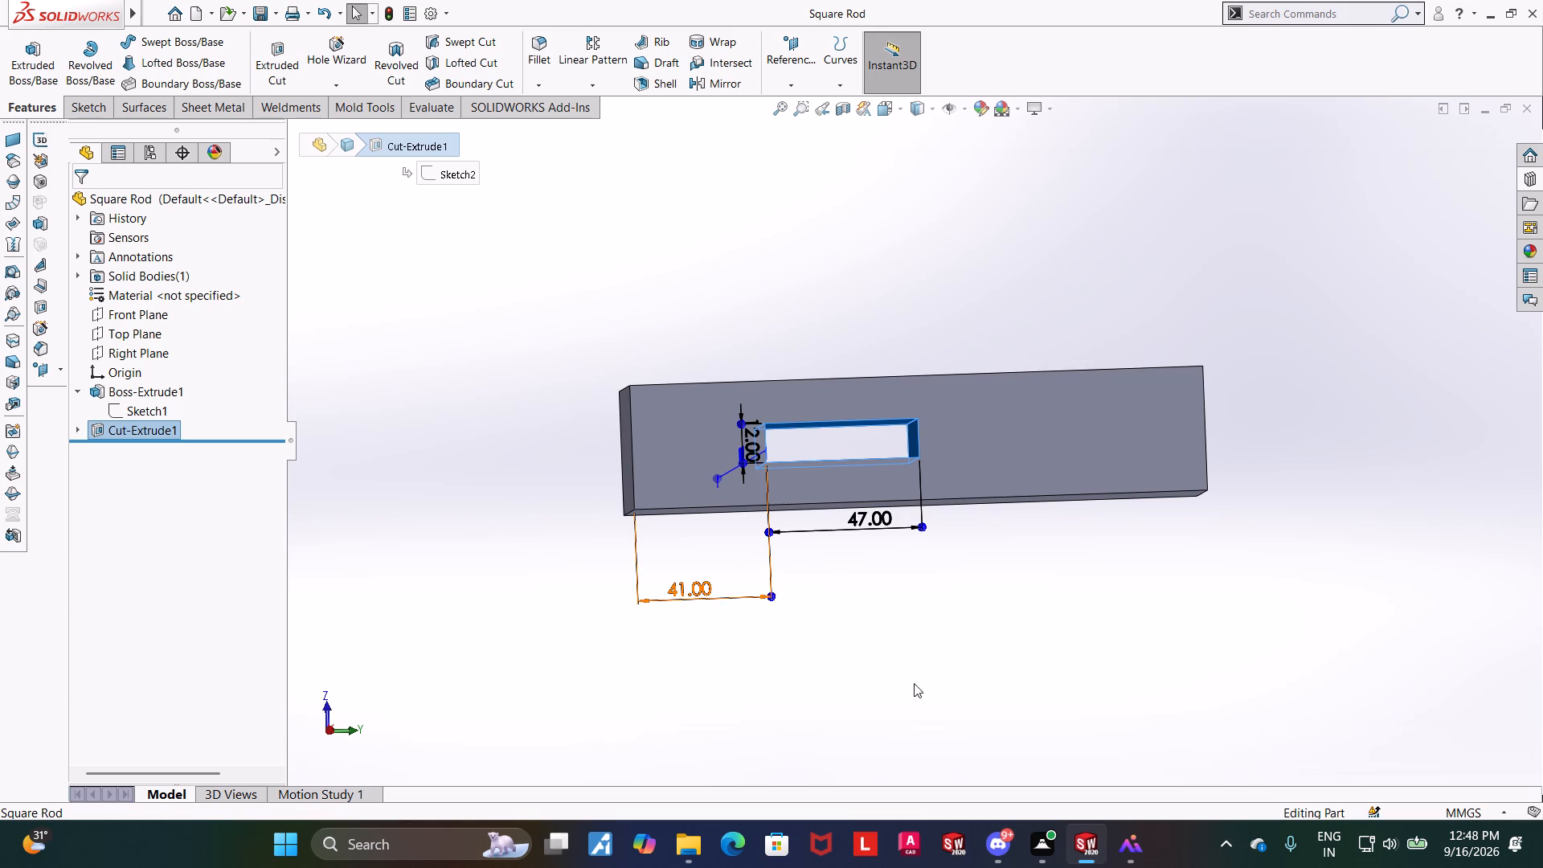
click(1122, 841)
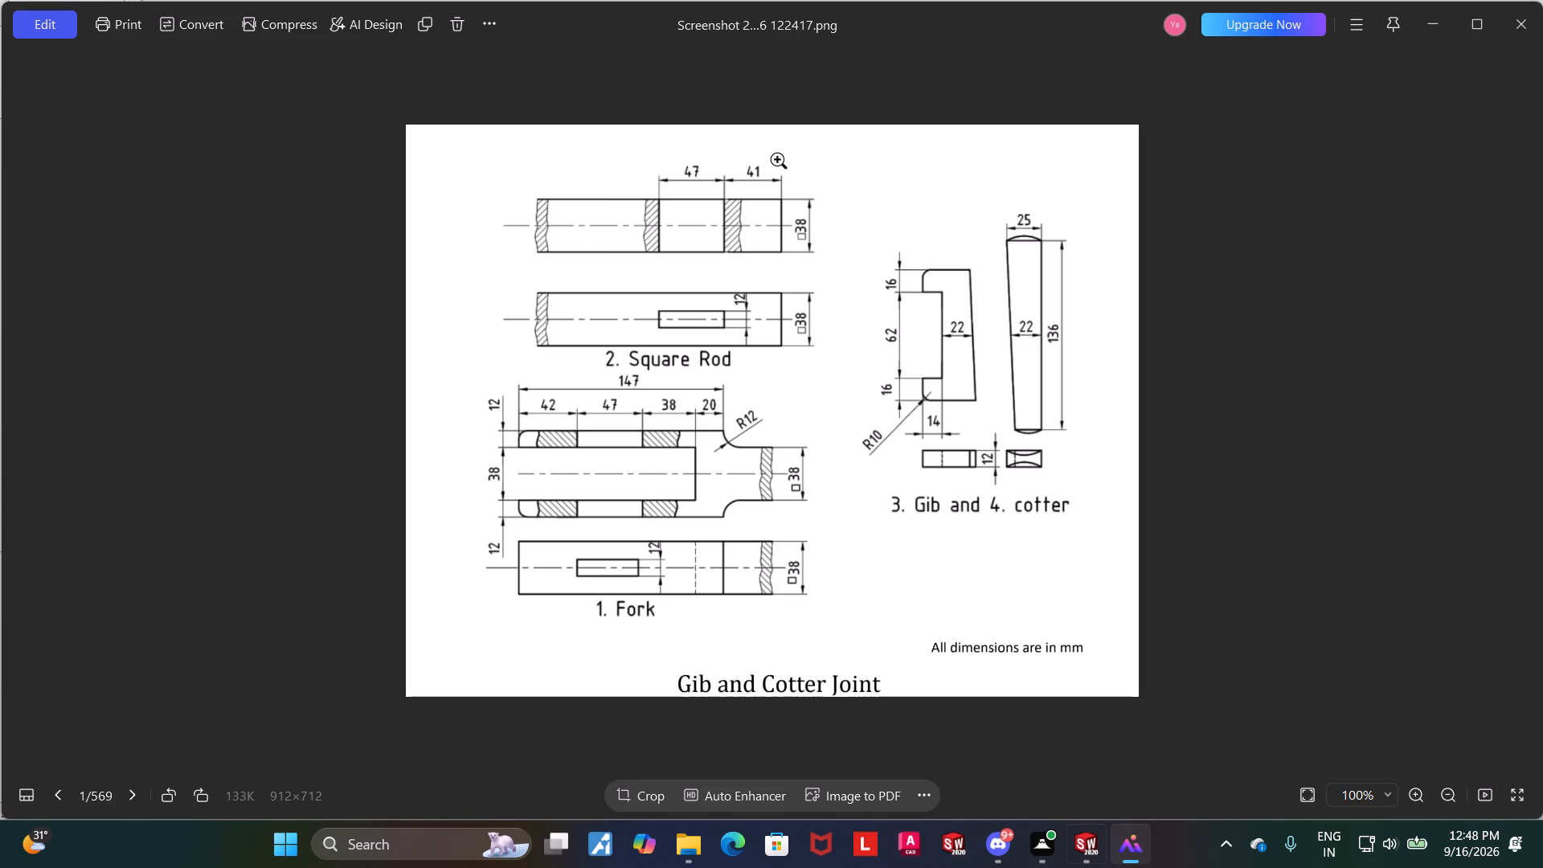
Switch from the drawing to the Square Rod part, clear its slot cut selection, and return to the Assem3 assembly.
click(1103, 838)
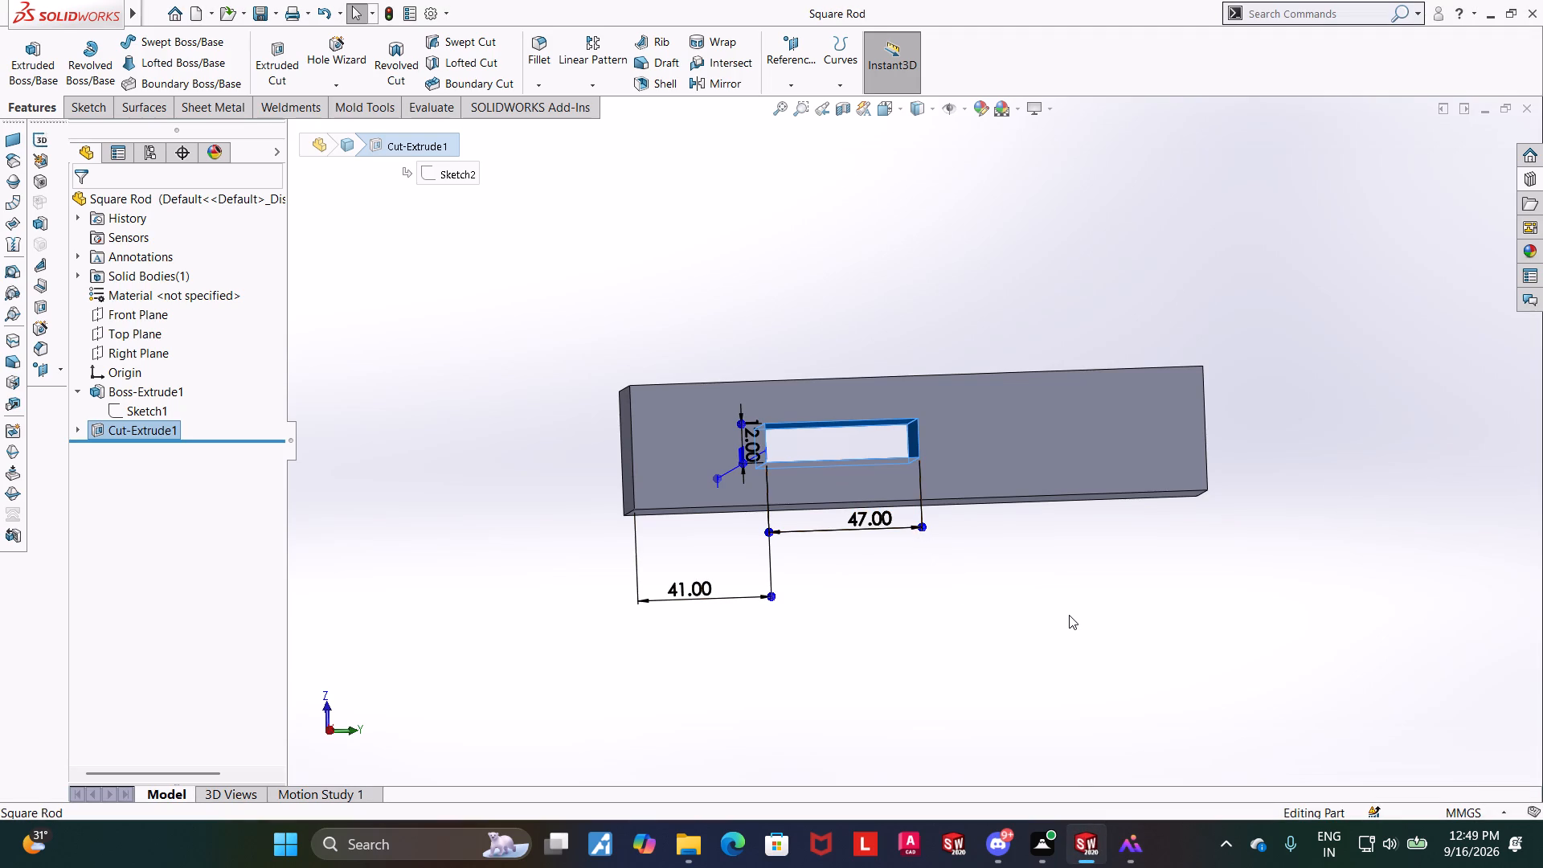
click(475, 408)
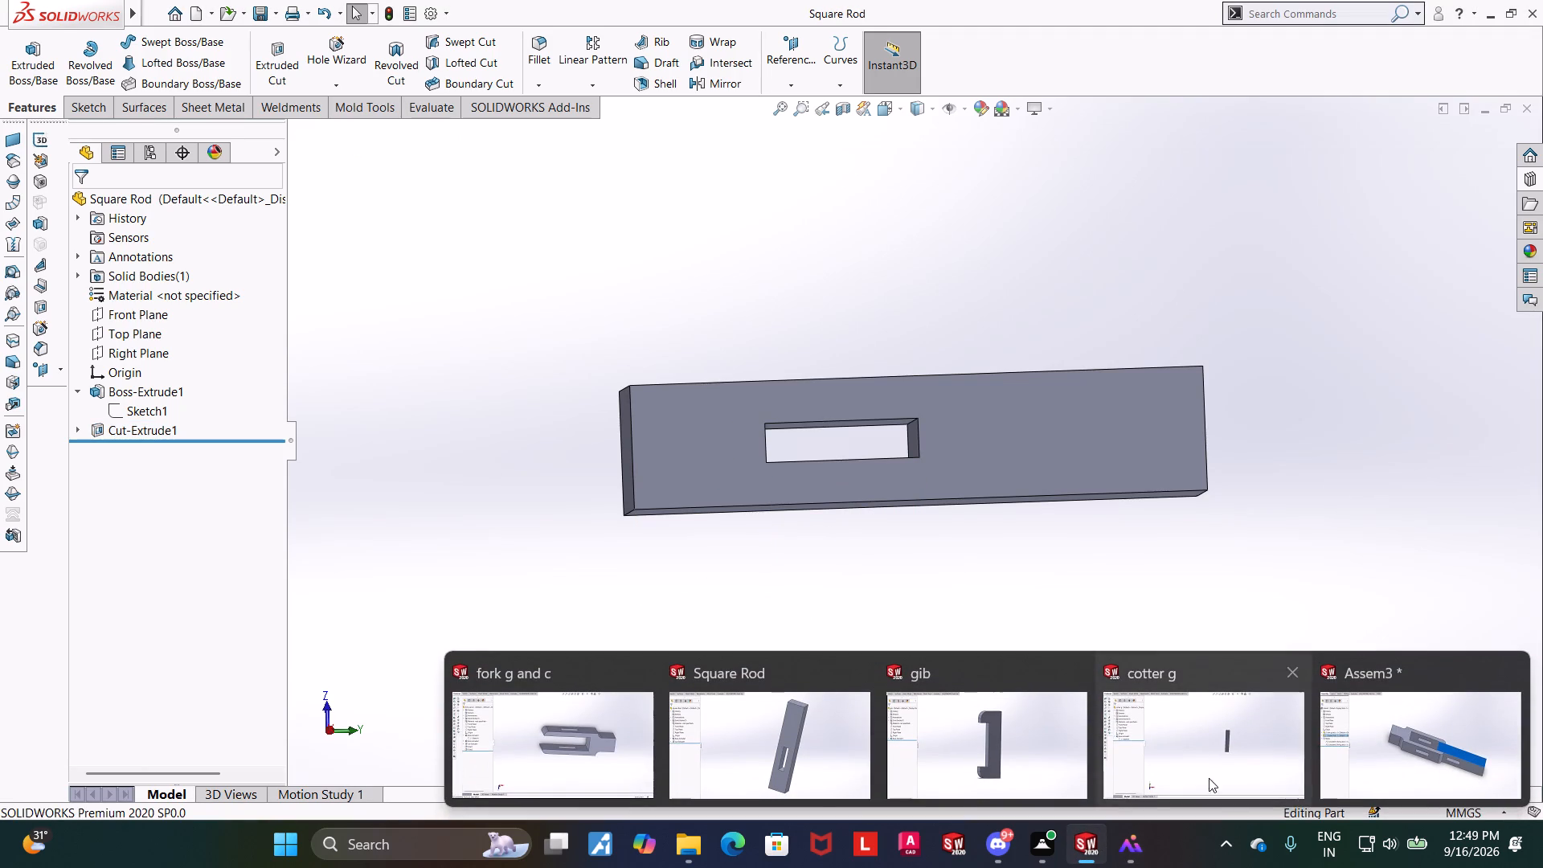
click(1415, 745)
click(1021, 616)
Mate the Square Rod's end face coincident with the inner end face of the fork's opening to seat the rod.
middle_drag(951, 596, 944, 577)
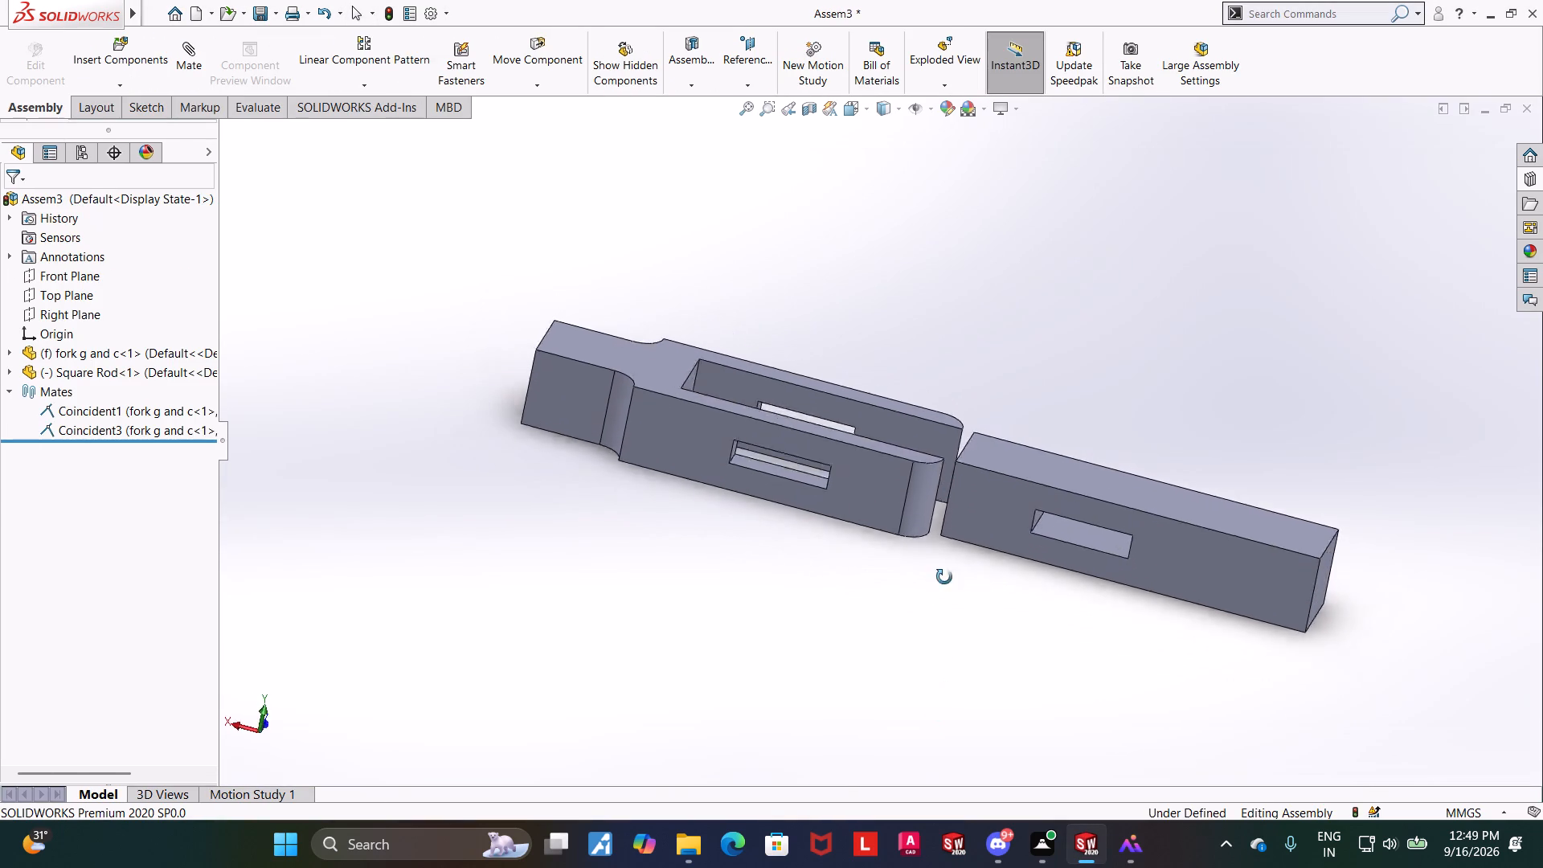
middle_drag(944, 577, 947, 461)
middle_drag(950, 625, 960, 813)
middle_drag(987, 636, 1007, 646)
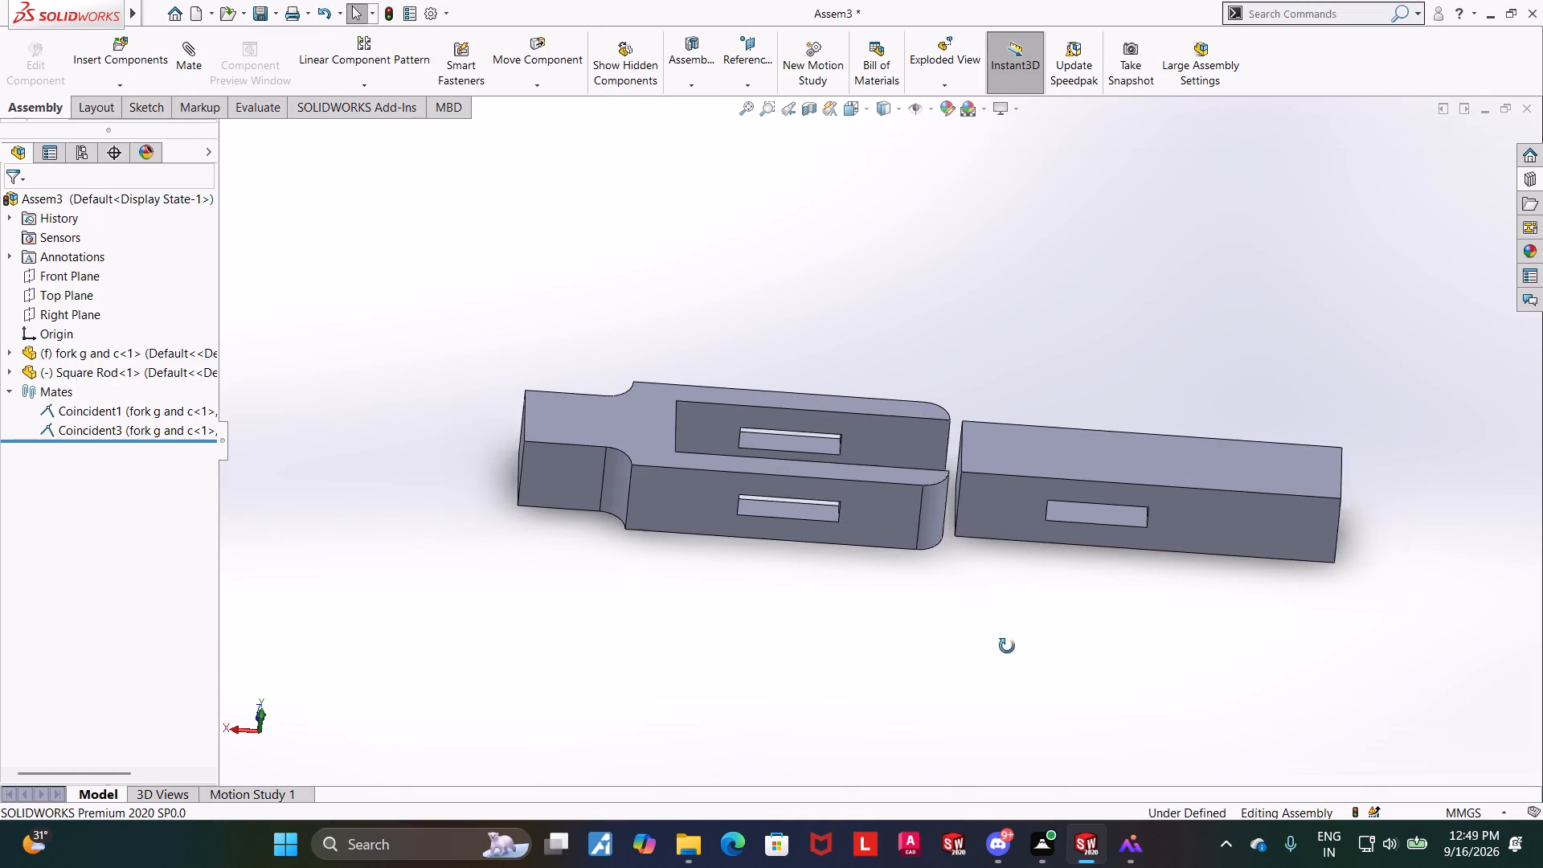
middle_drag(1007, 646, 1059, 675)
middle_drag(1032, 665, 1020, 652)
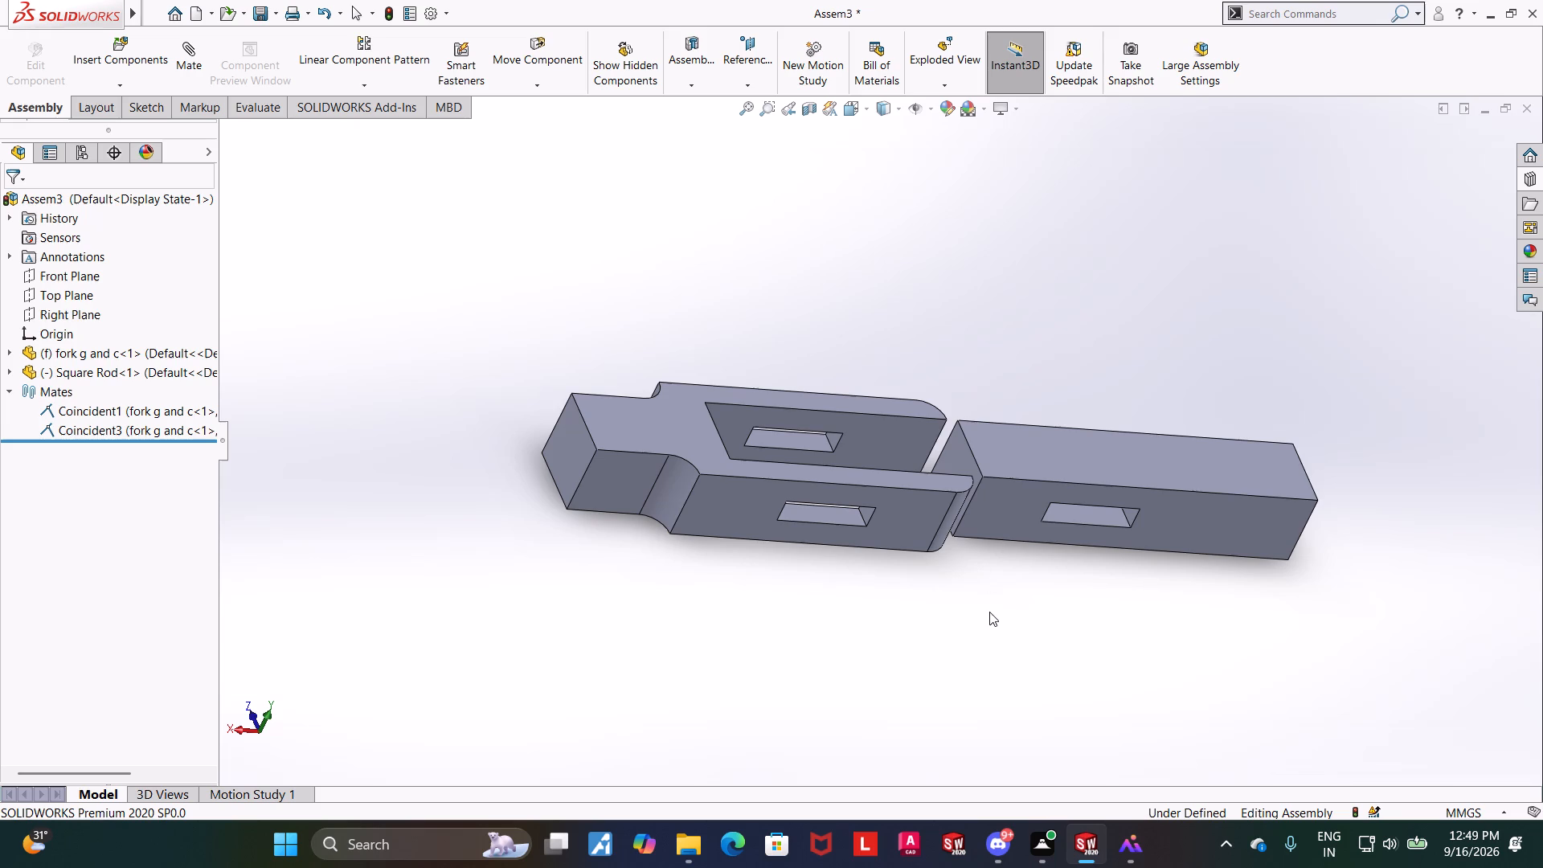
middle_drag(969, 624, 988, 679)
click(961, 465)
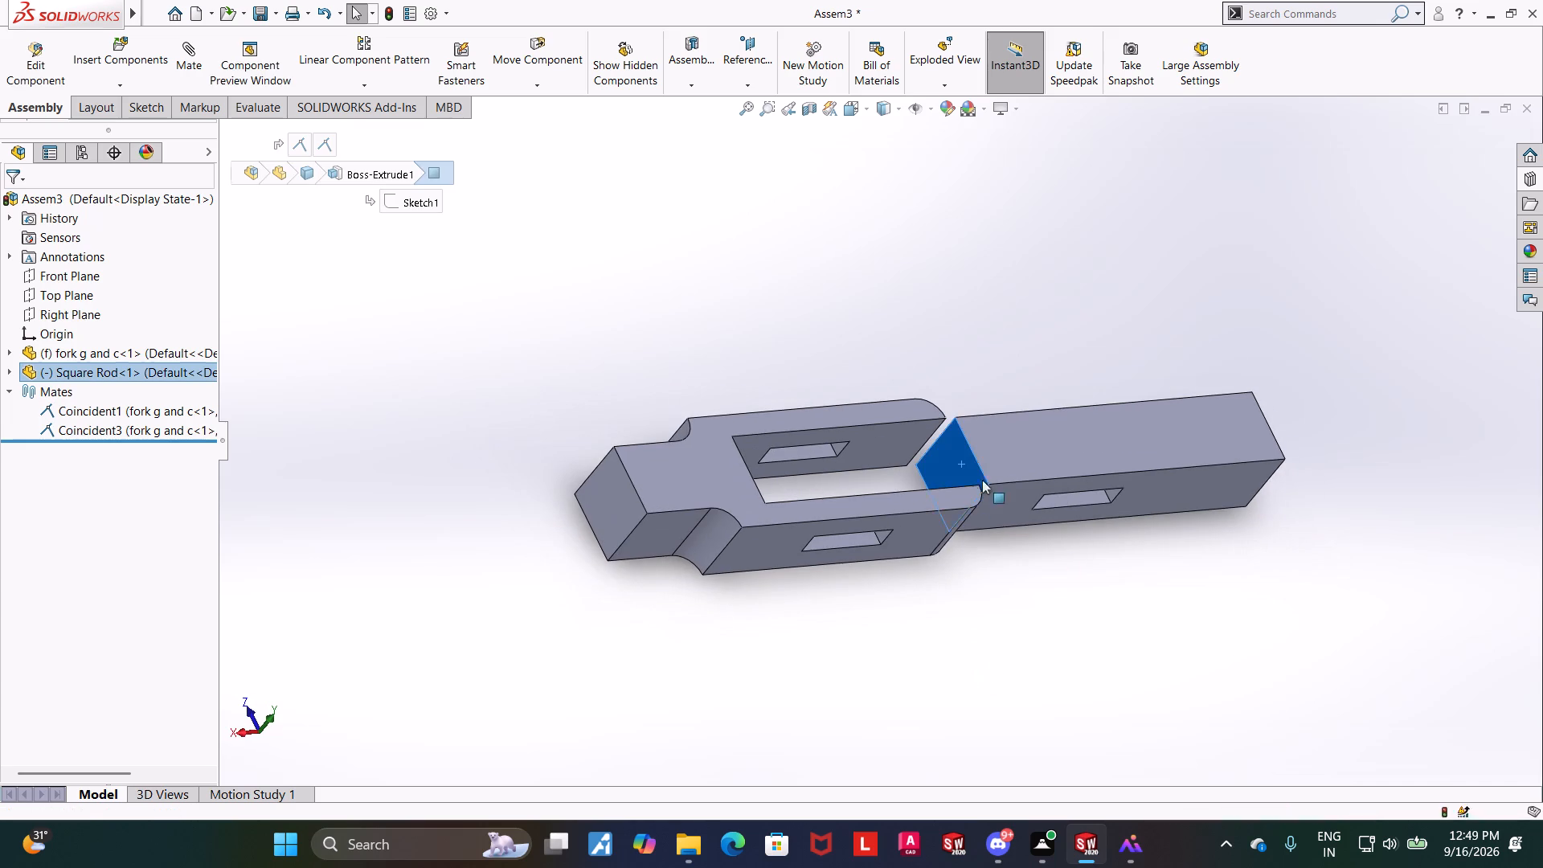
middle_drag(1171, 650, 975, 625)
ctrl+click(829, 469)
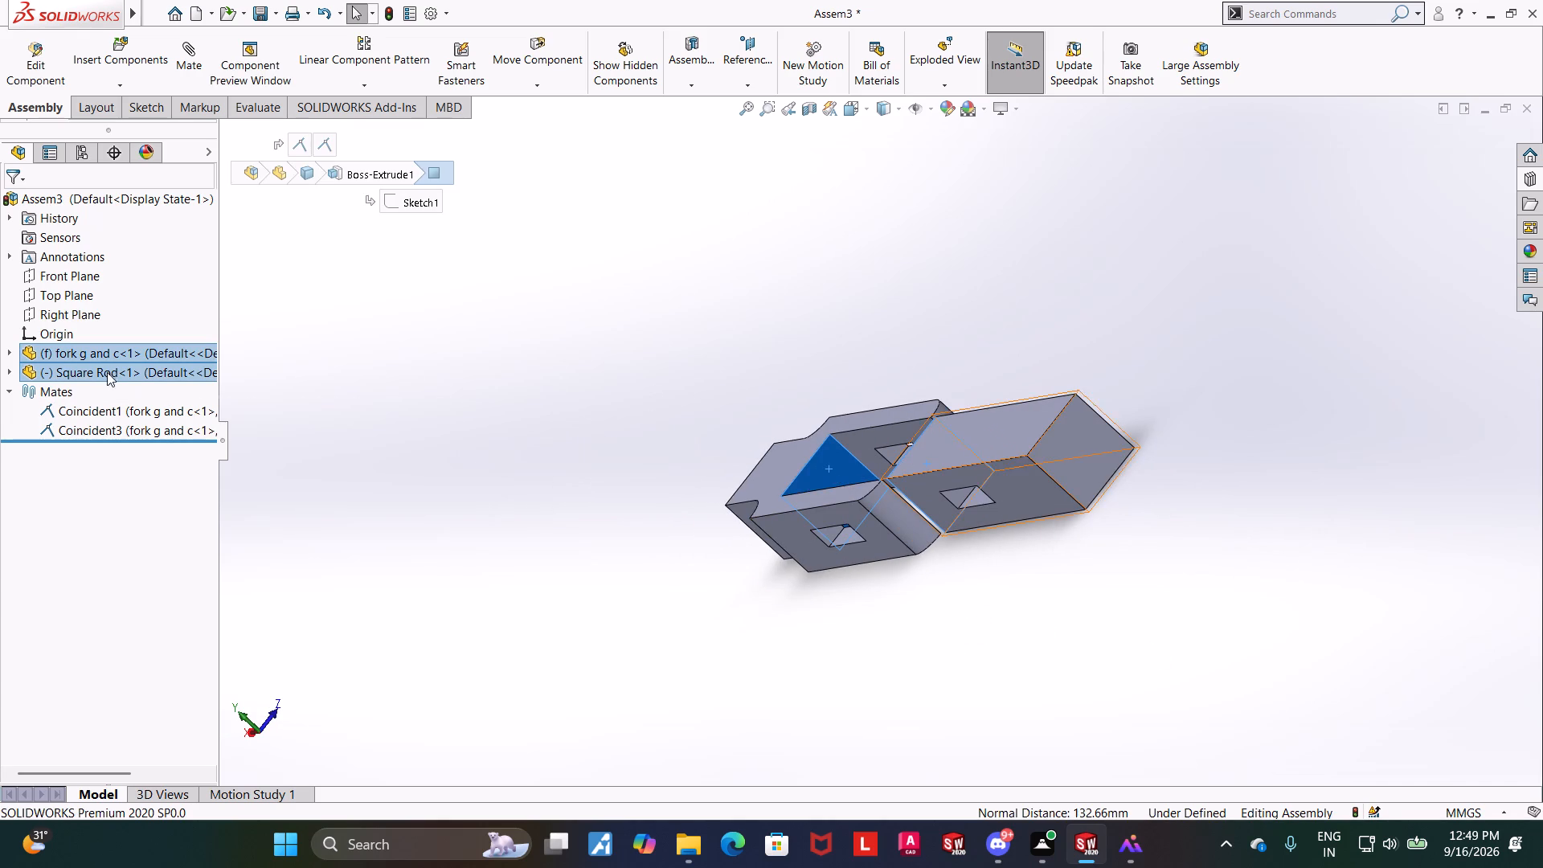
click(184, 55)
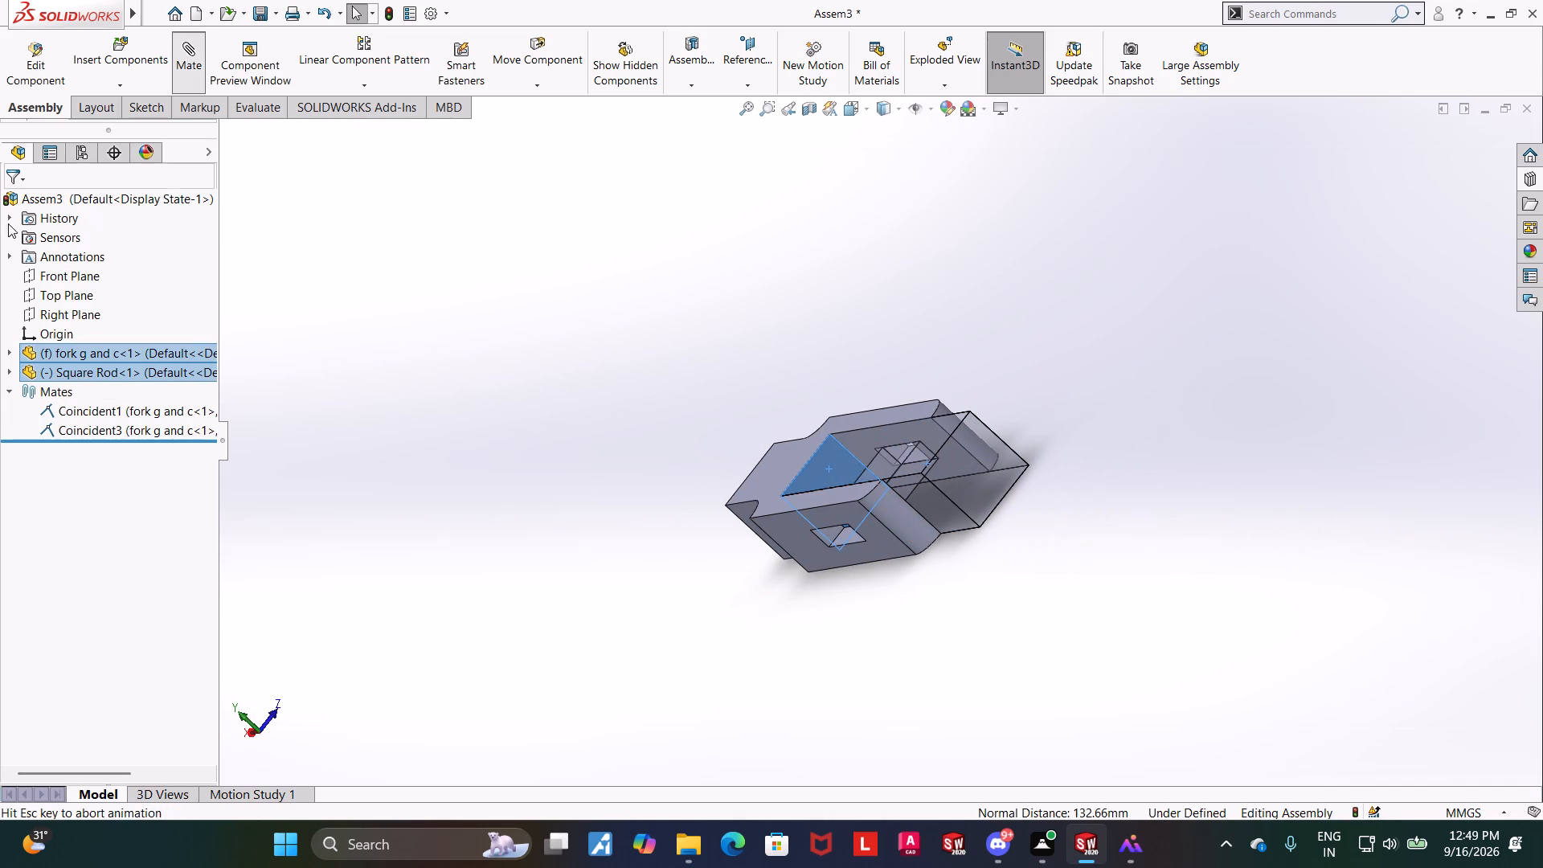
click(14, 211)
click(538, 469)
middle_drag(547, 470, 655, 322)
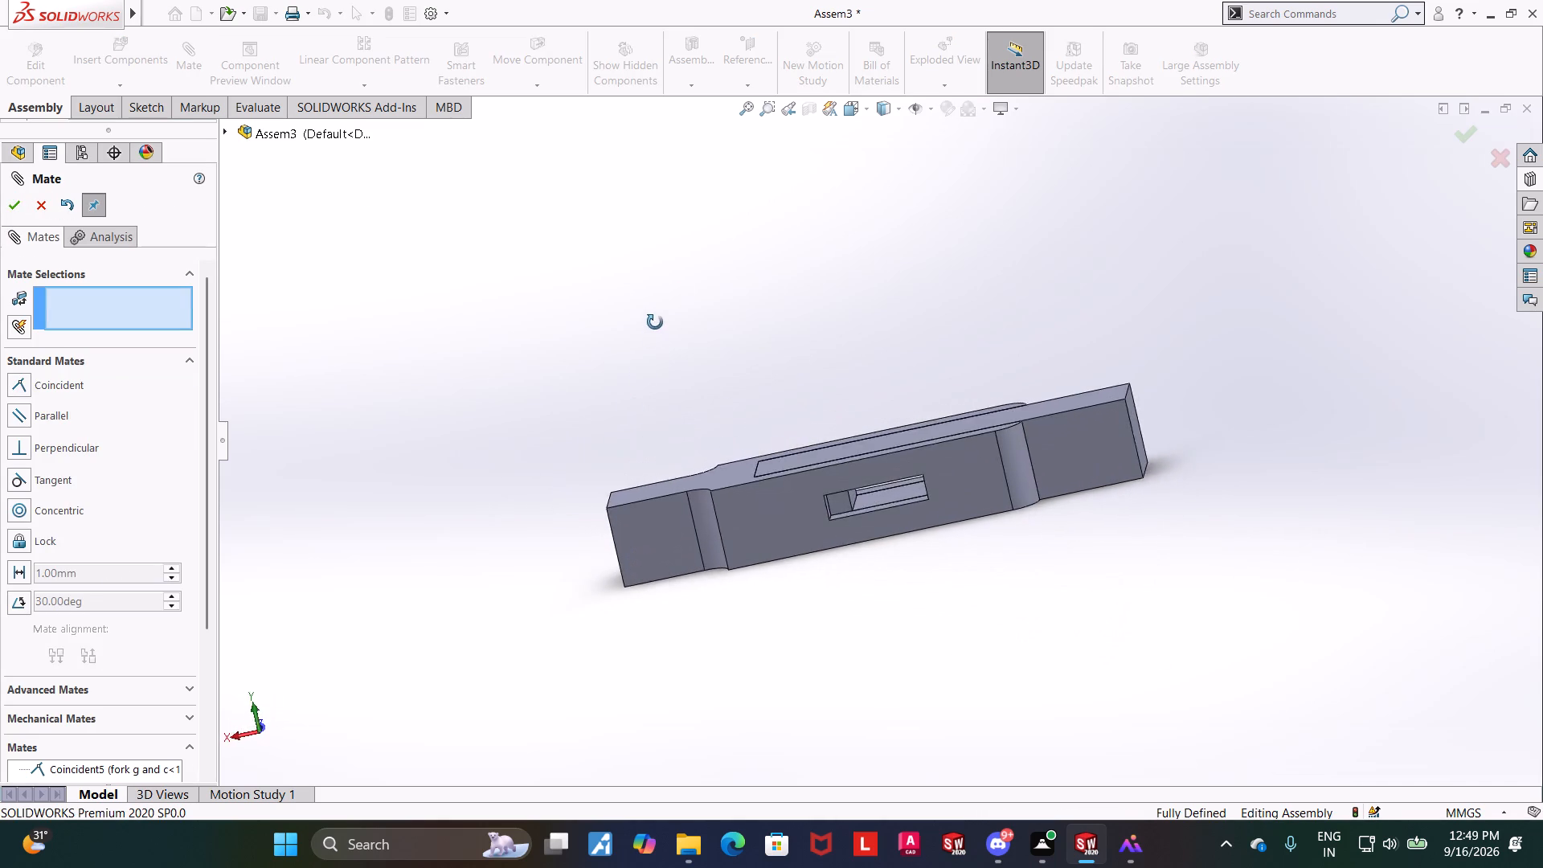
middle_drag(655, 322, 770, 276)
middle_drag(701, 436, 615, 428)
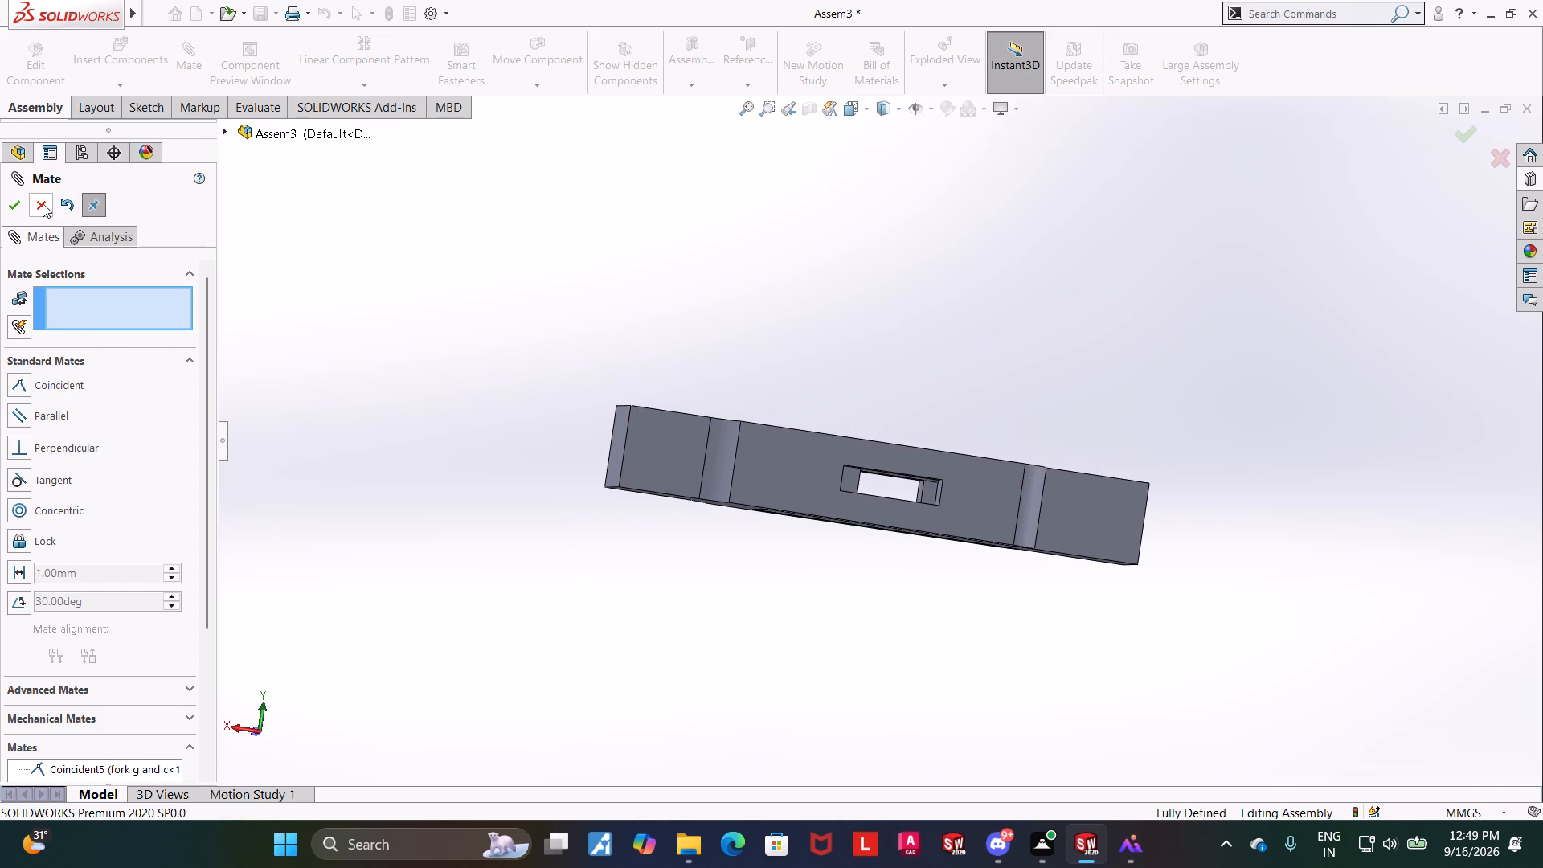
click(43, 203)
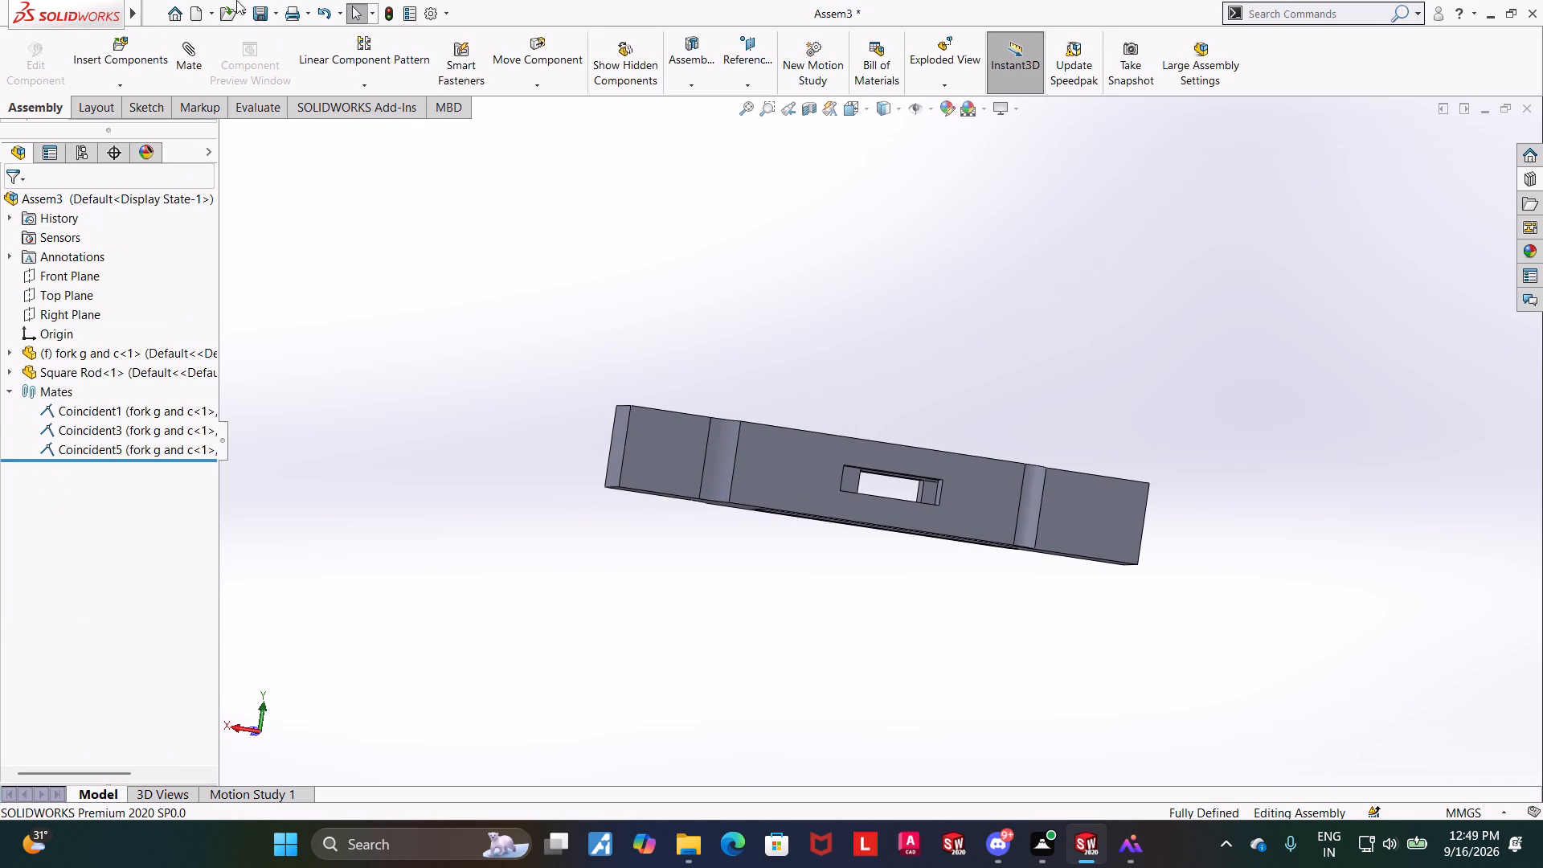
Insert the gib part into the assembly and place it beside the closed end of the fork.
click(133, 49)
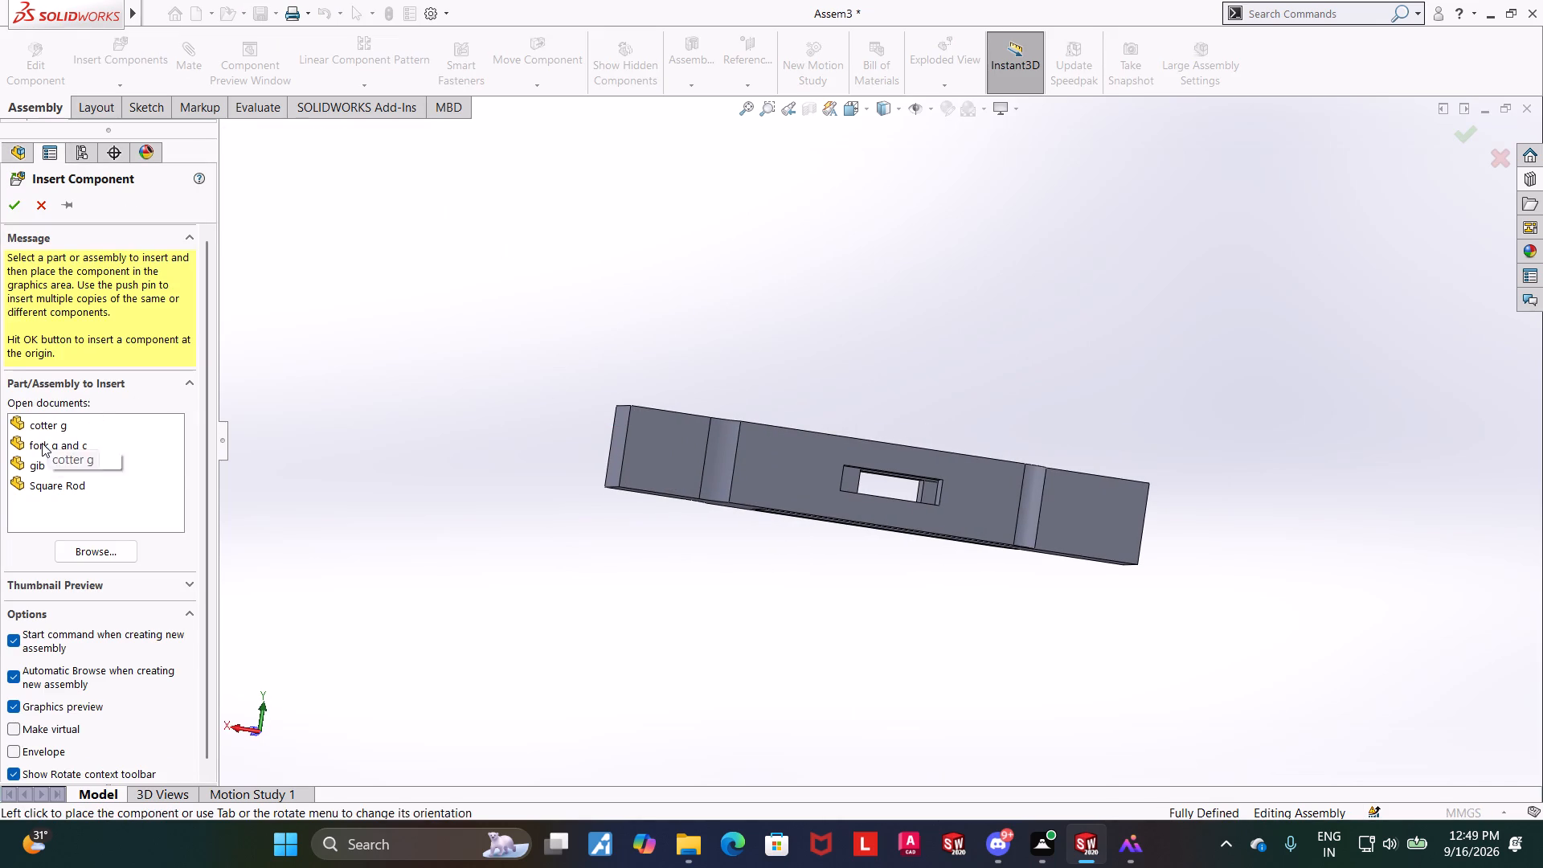
click(34, 470)
click(560, 264)
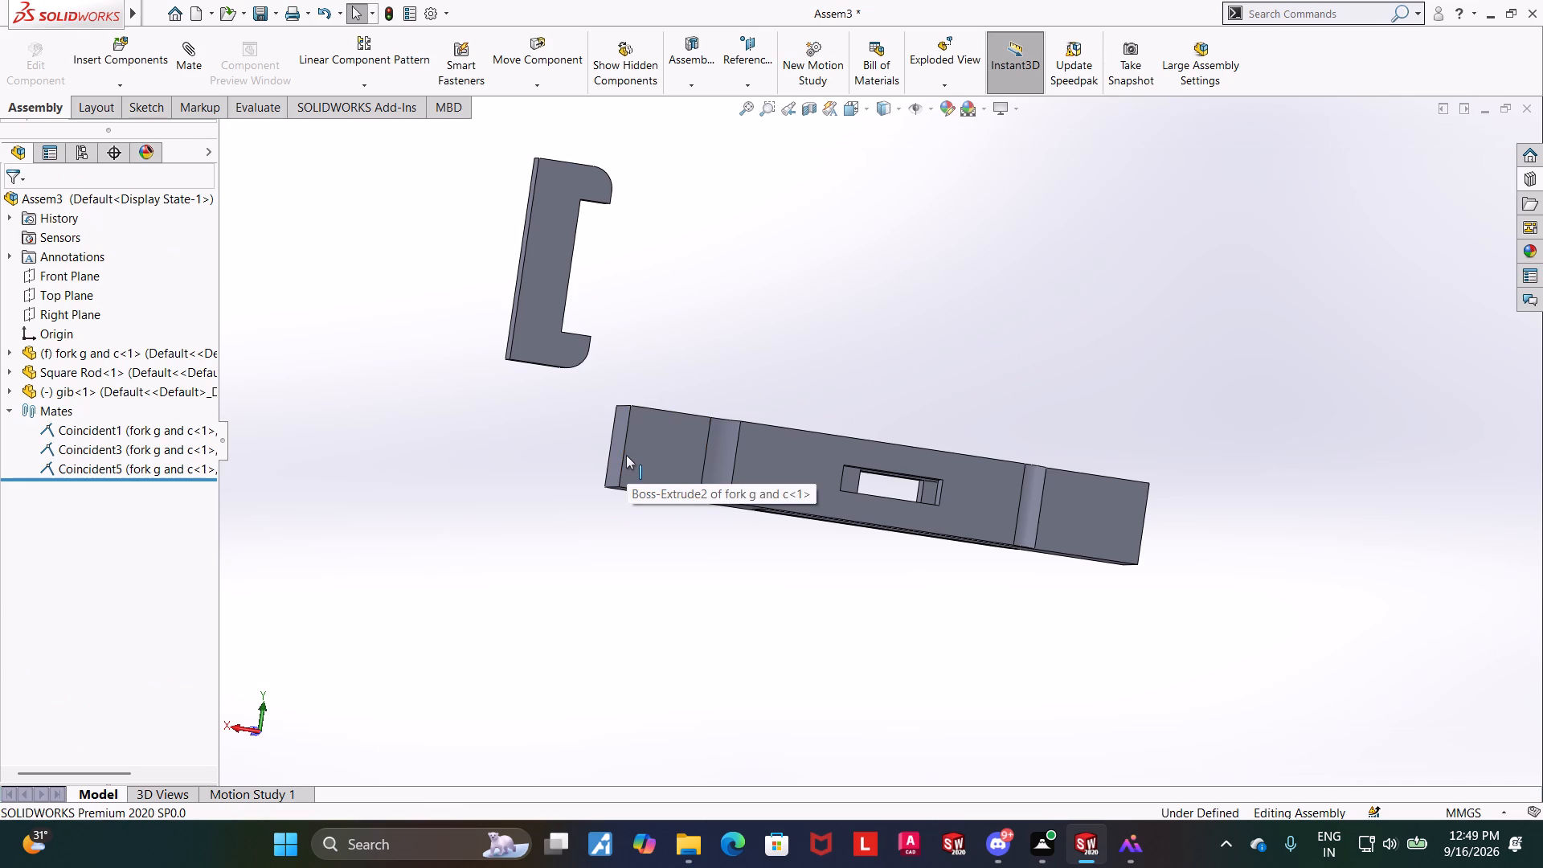
Rotate the gib about its X axis using Move with Triad so it stands perpendicular to the fork's slotted face.
middle_drag(902, 621, 926, 444)
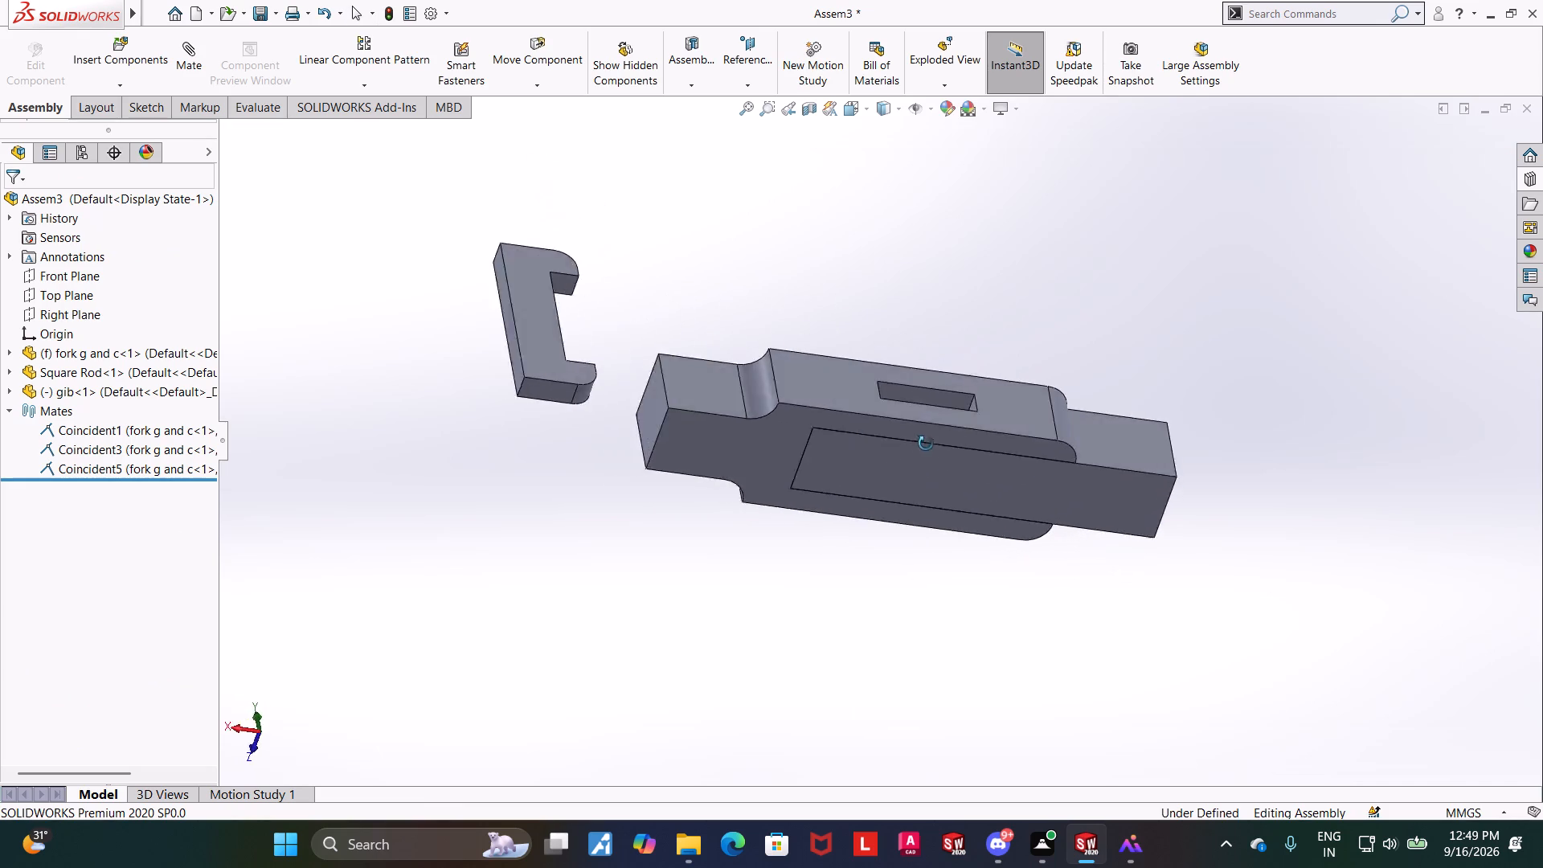
middle_drag(926, 444, 908, 572)
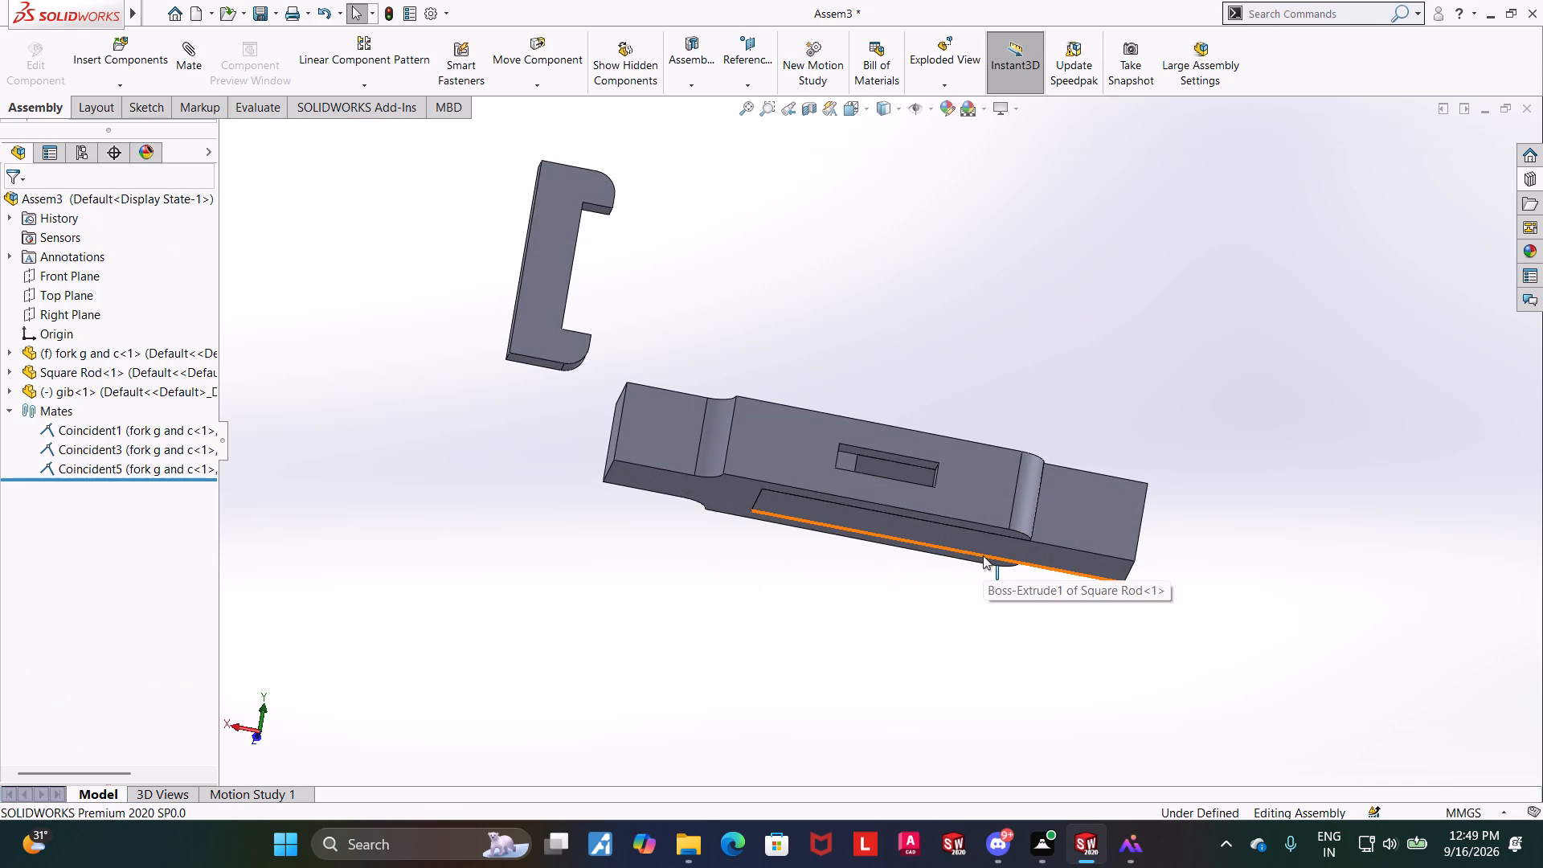
scroll(1009, 559, up, 1)
middle_drag(1011, 547, 1018, 375)
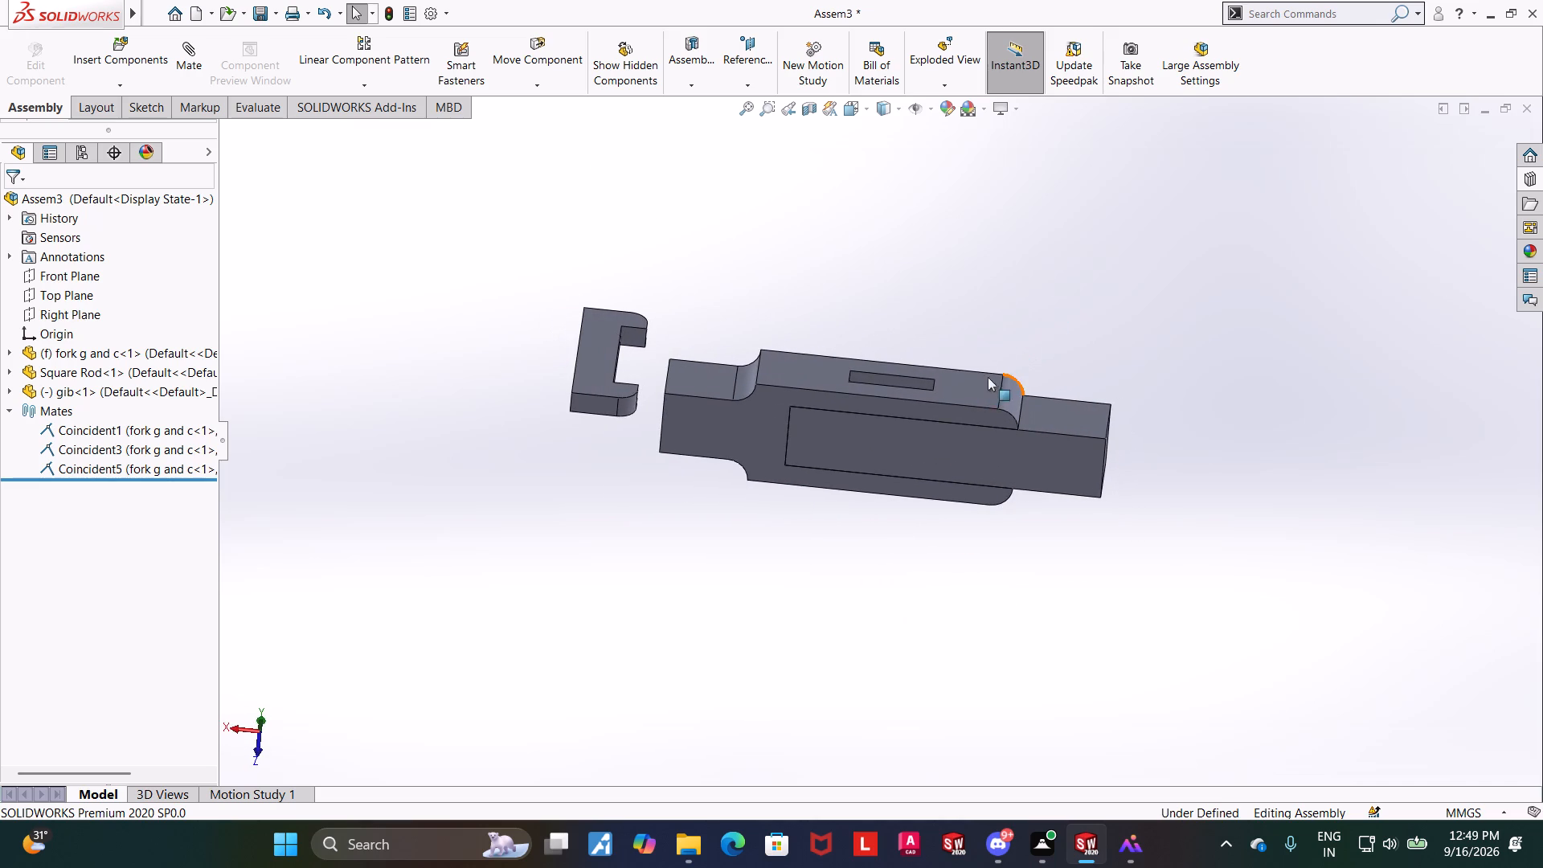
middle_drag(1030, 317, 1026, 350)
scroll(1004, 340, down, 2)
right_click(402, 338)
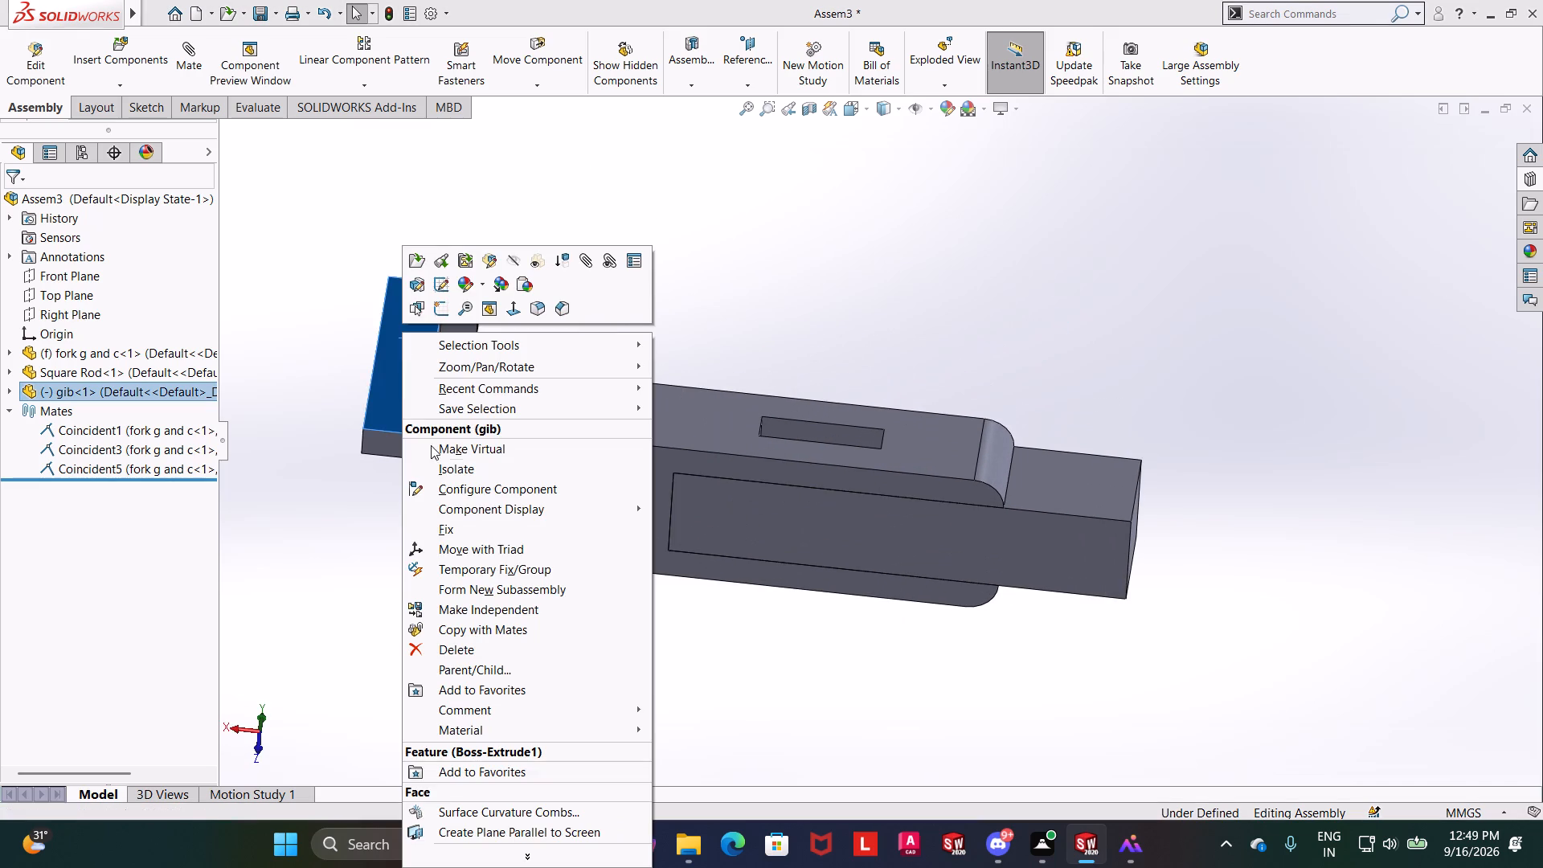
click(450, 558)
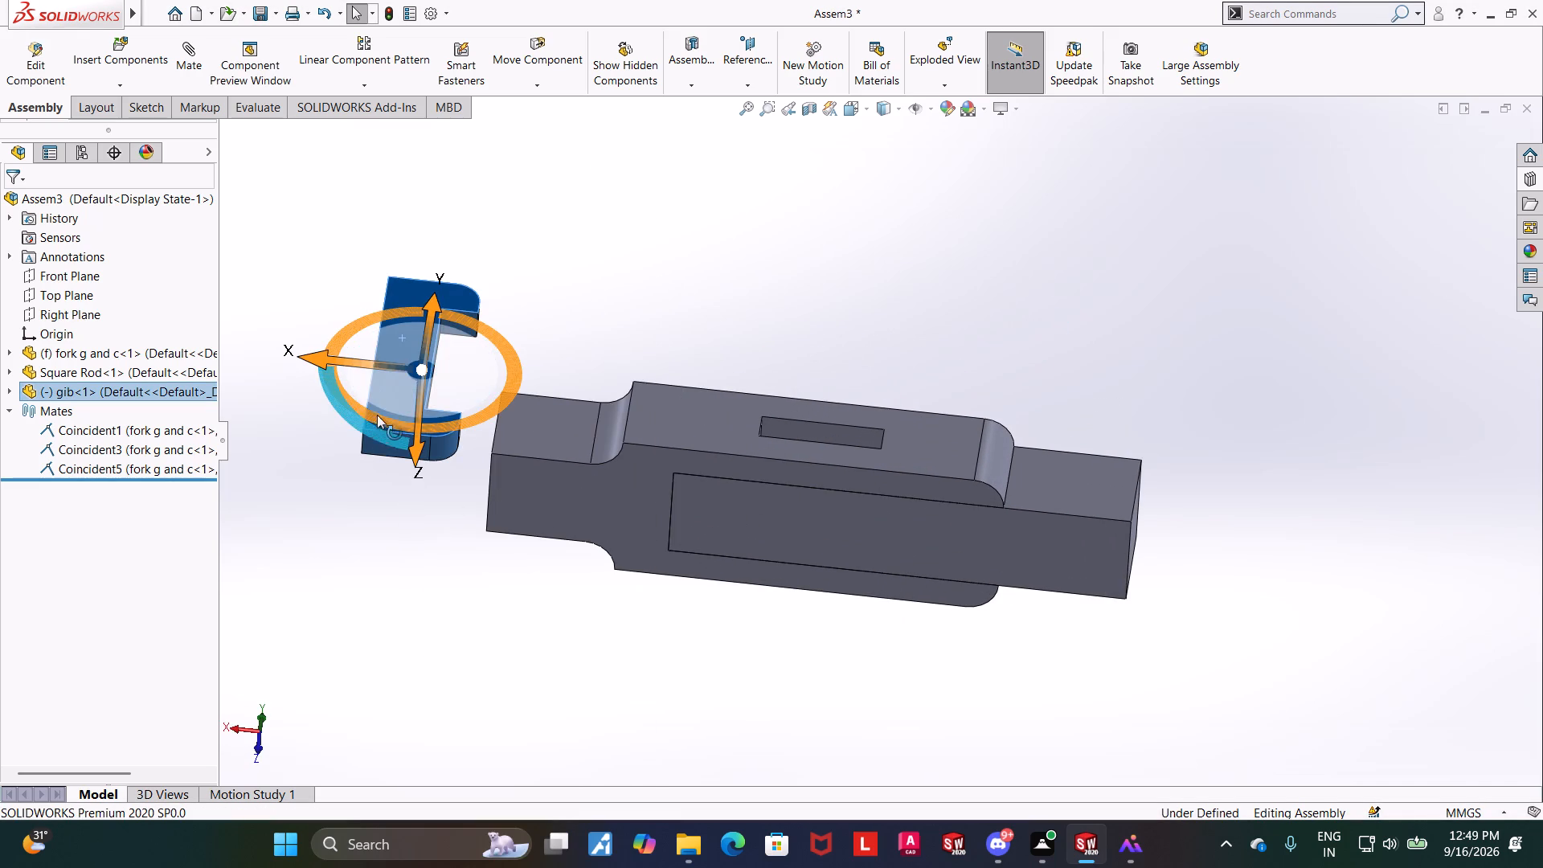
middle_drag(778, 280, 847, 232)
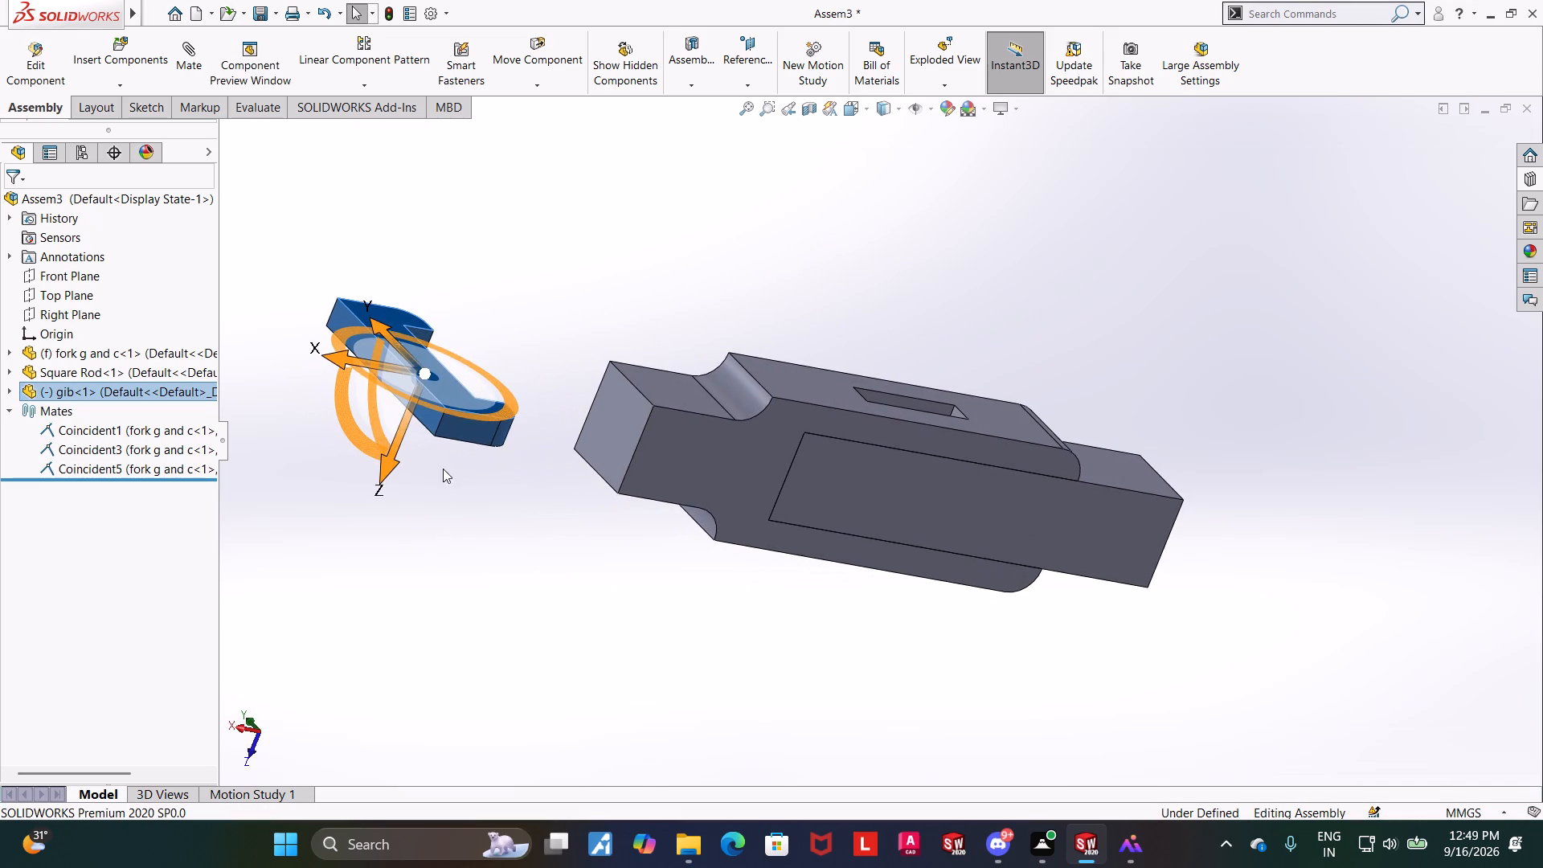
drag(378, 418, 372, 219)
click(705, 256)
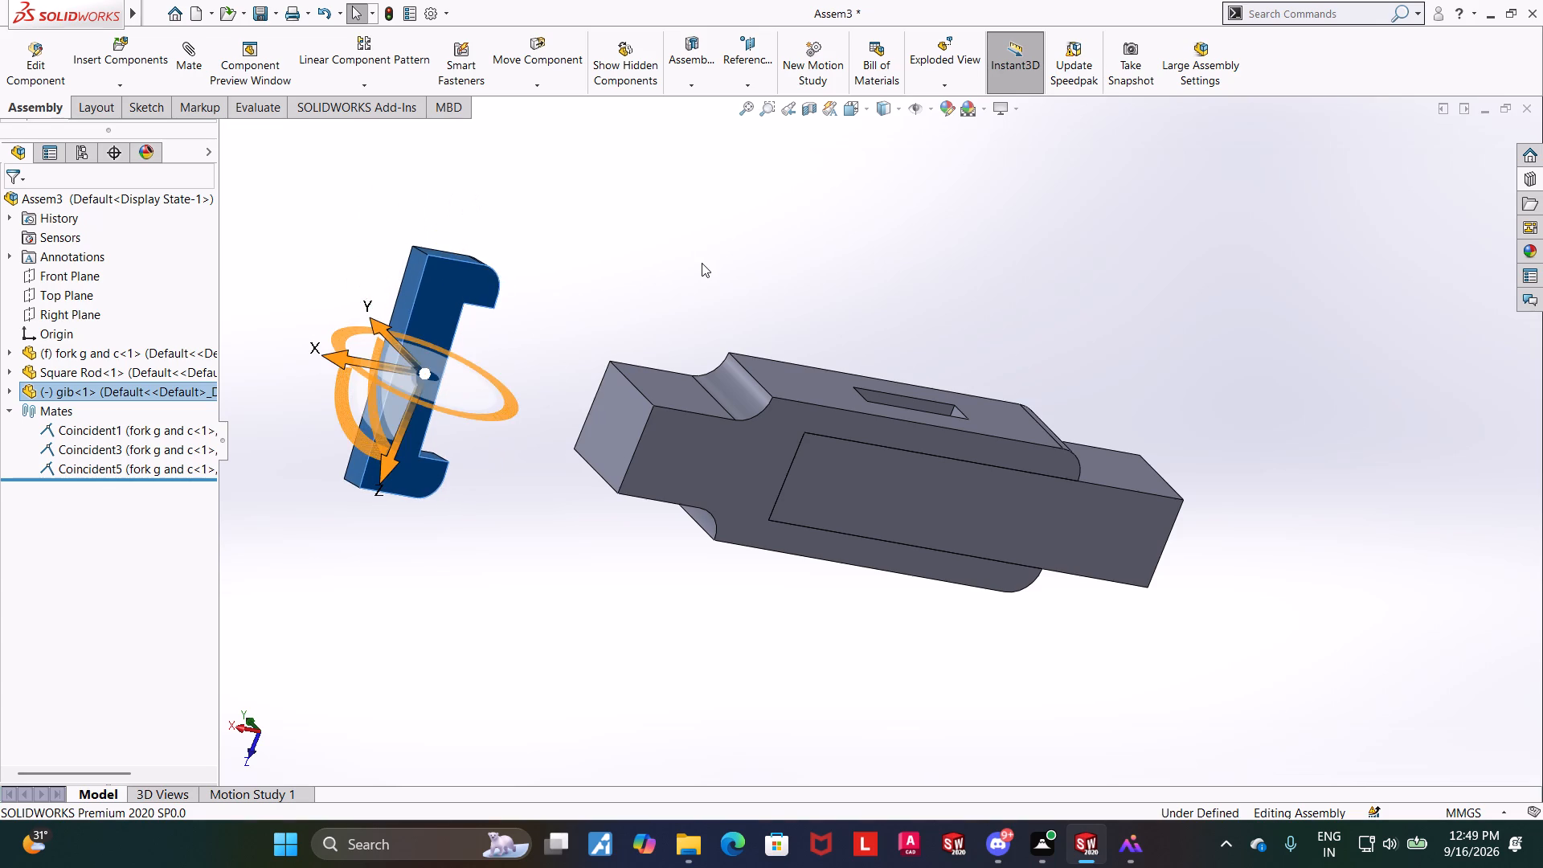
Mate the gib's inner face between its hooks coincident with the fork slot's end face nearest the open end.
middle_drag(693, 264, 538, 355)
click(643, 252)
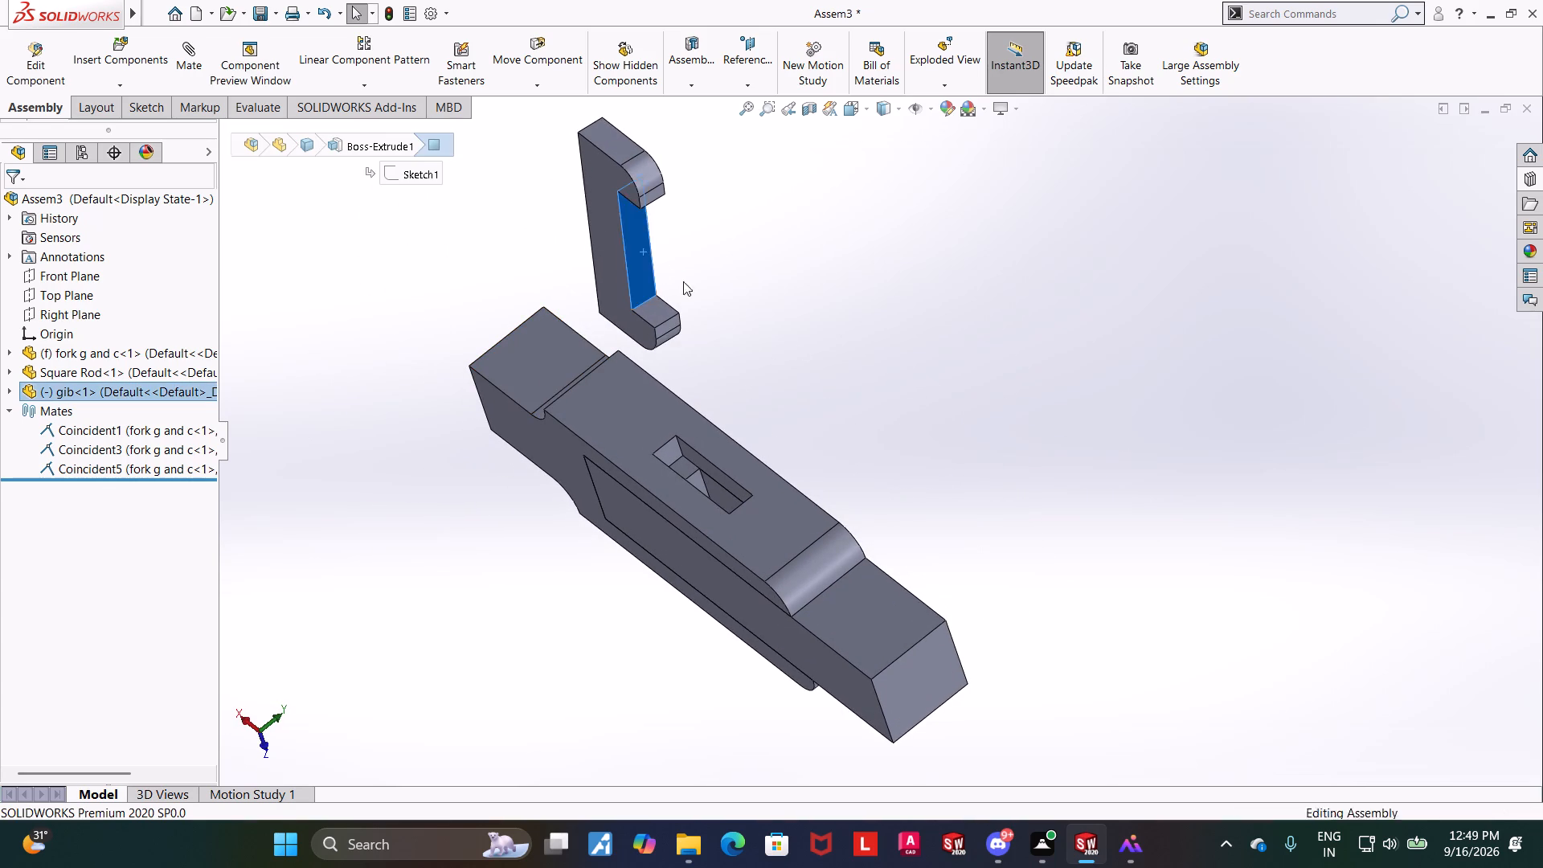
middle_drag(809, 353, 902, 577)
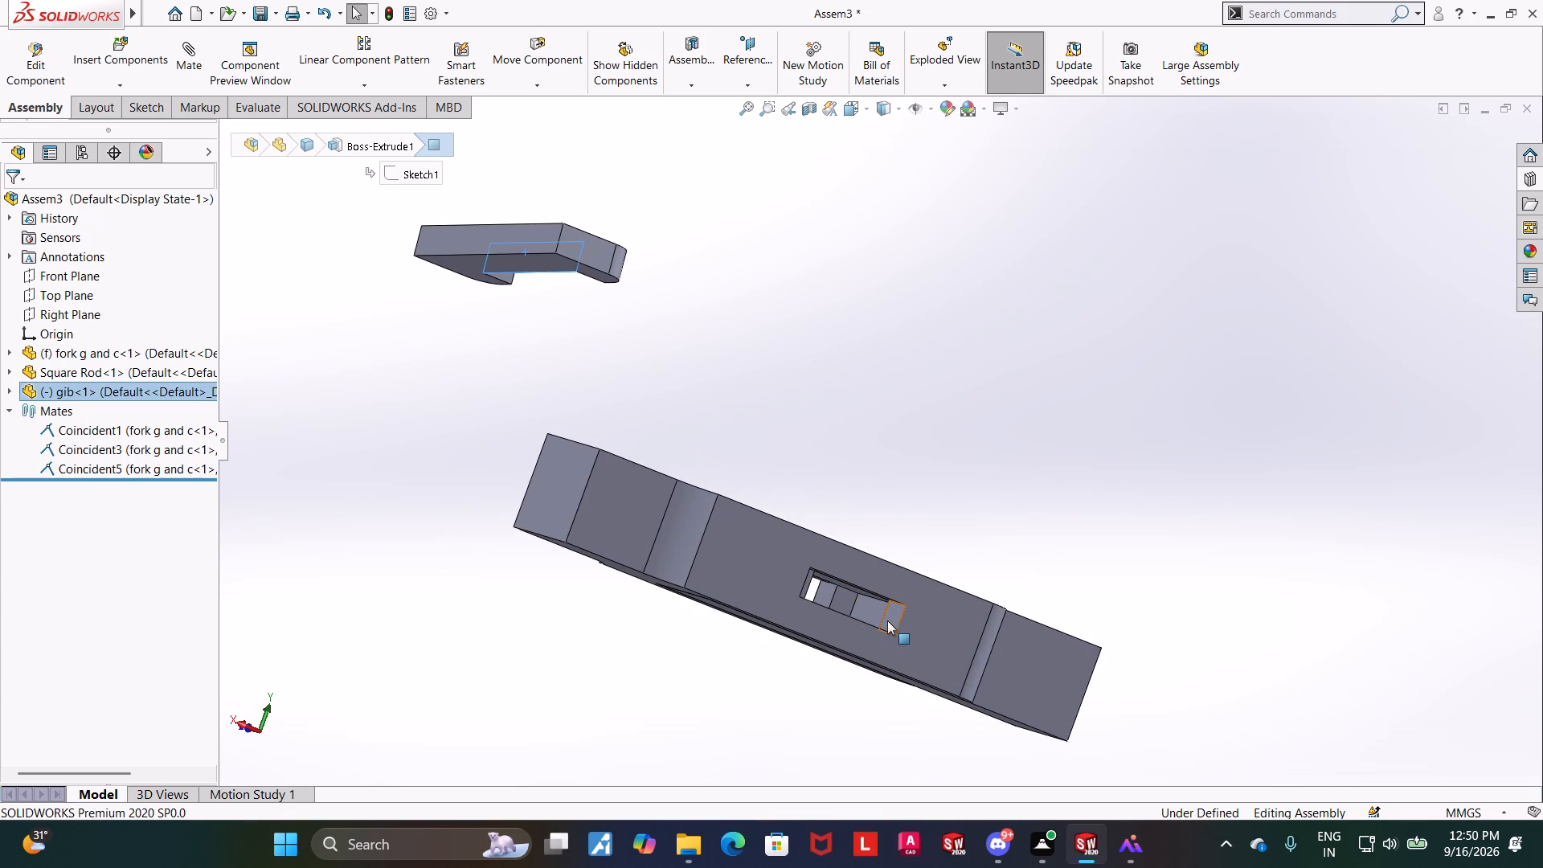
ctrl+click(888, 620)
click(185, 64)
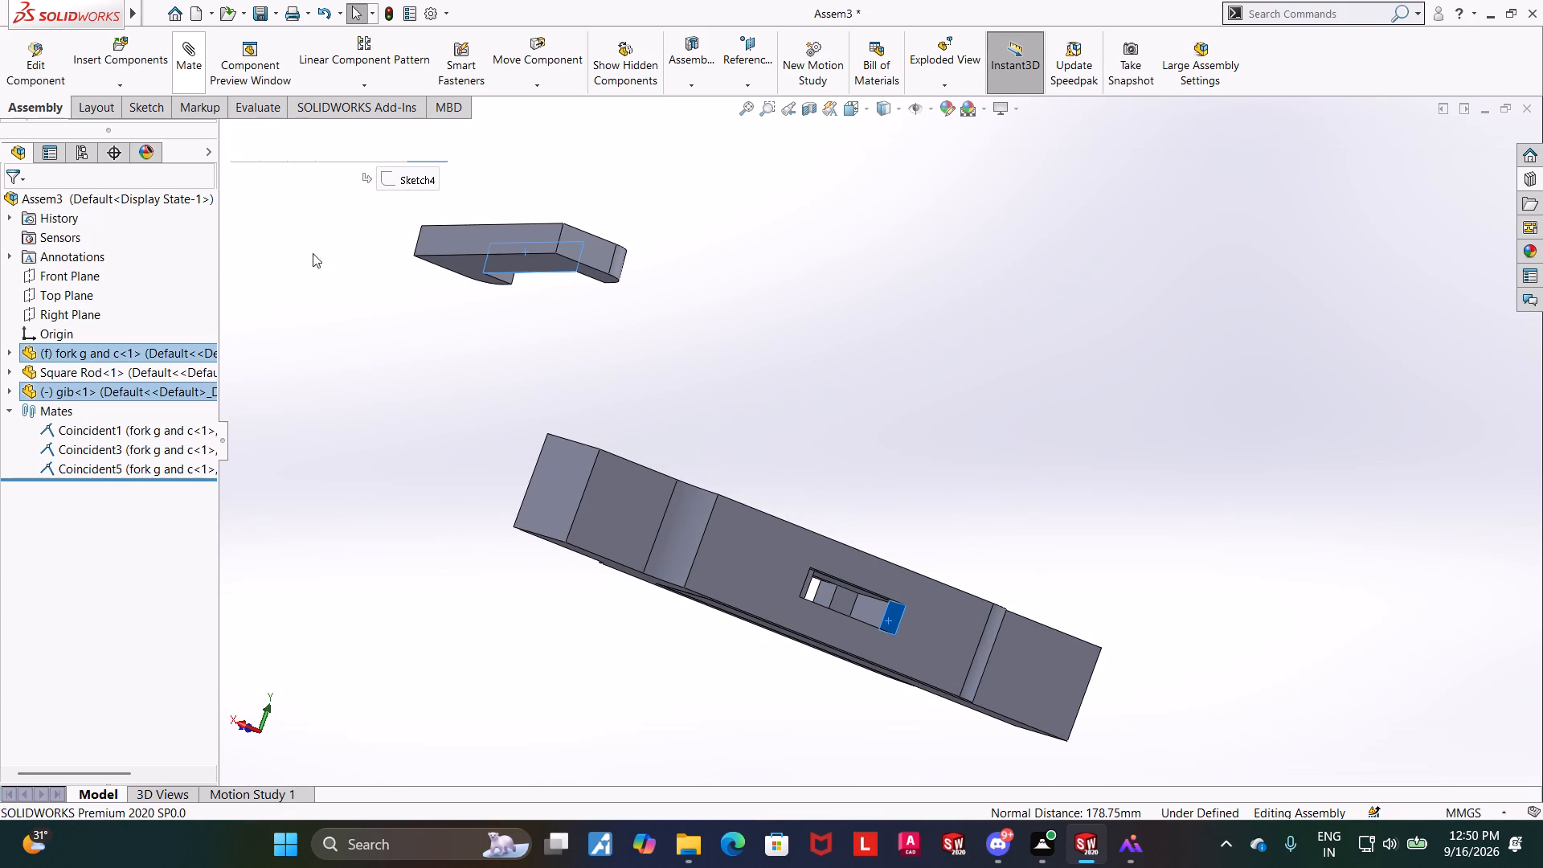
middle_drag(358, 452, 358, 288)
click(17, 211)
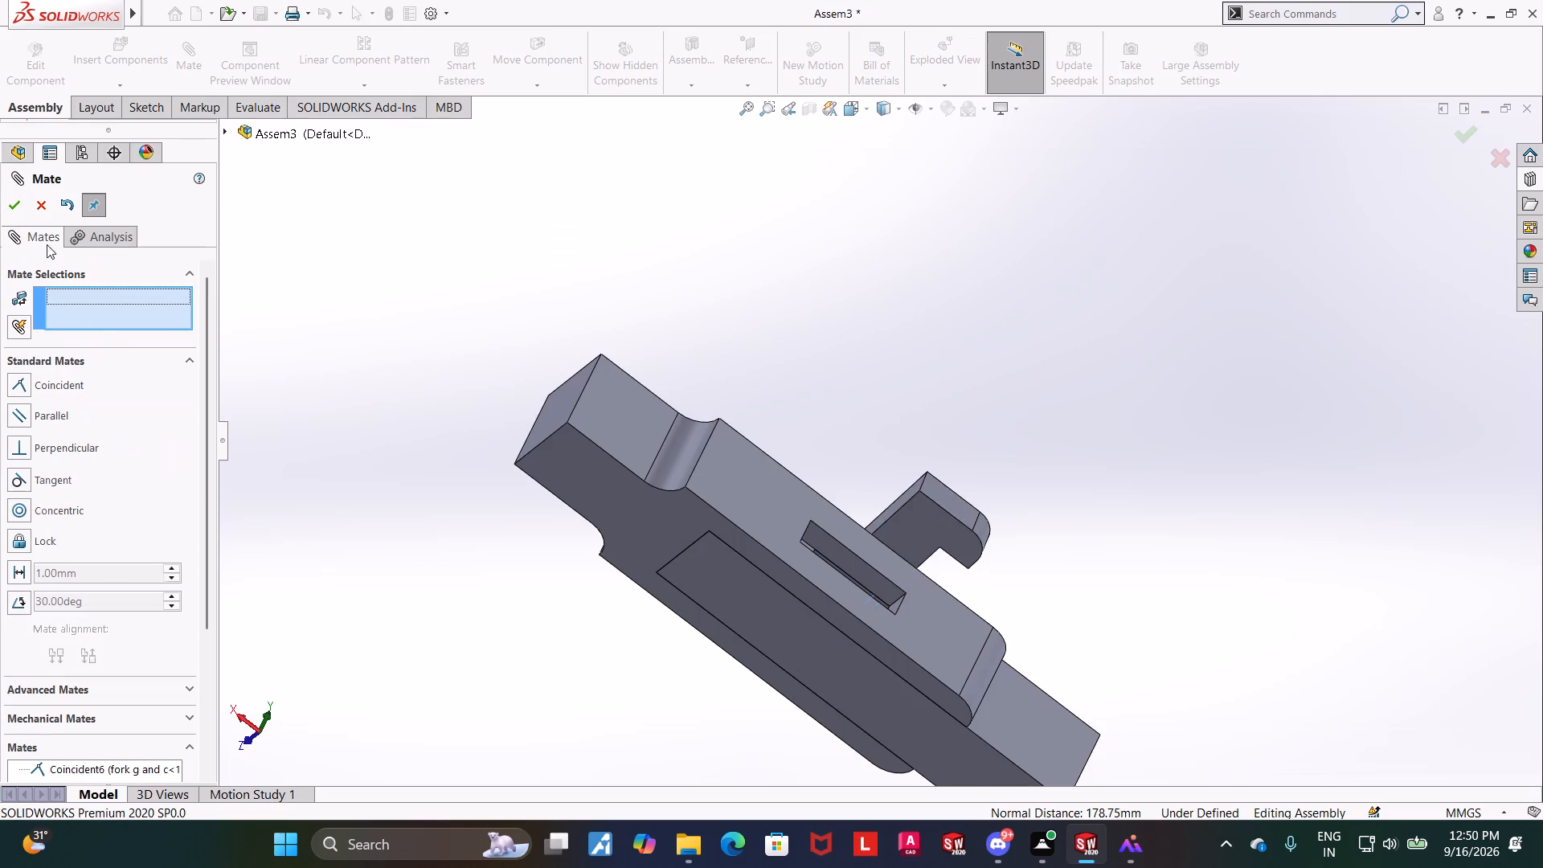
Mate the gib's flat side face coincident with the long side wall of the Square Rod's slot.
middle_drag(322, 589, 374, 668)
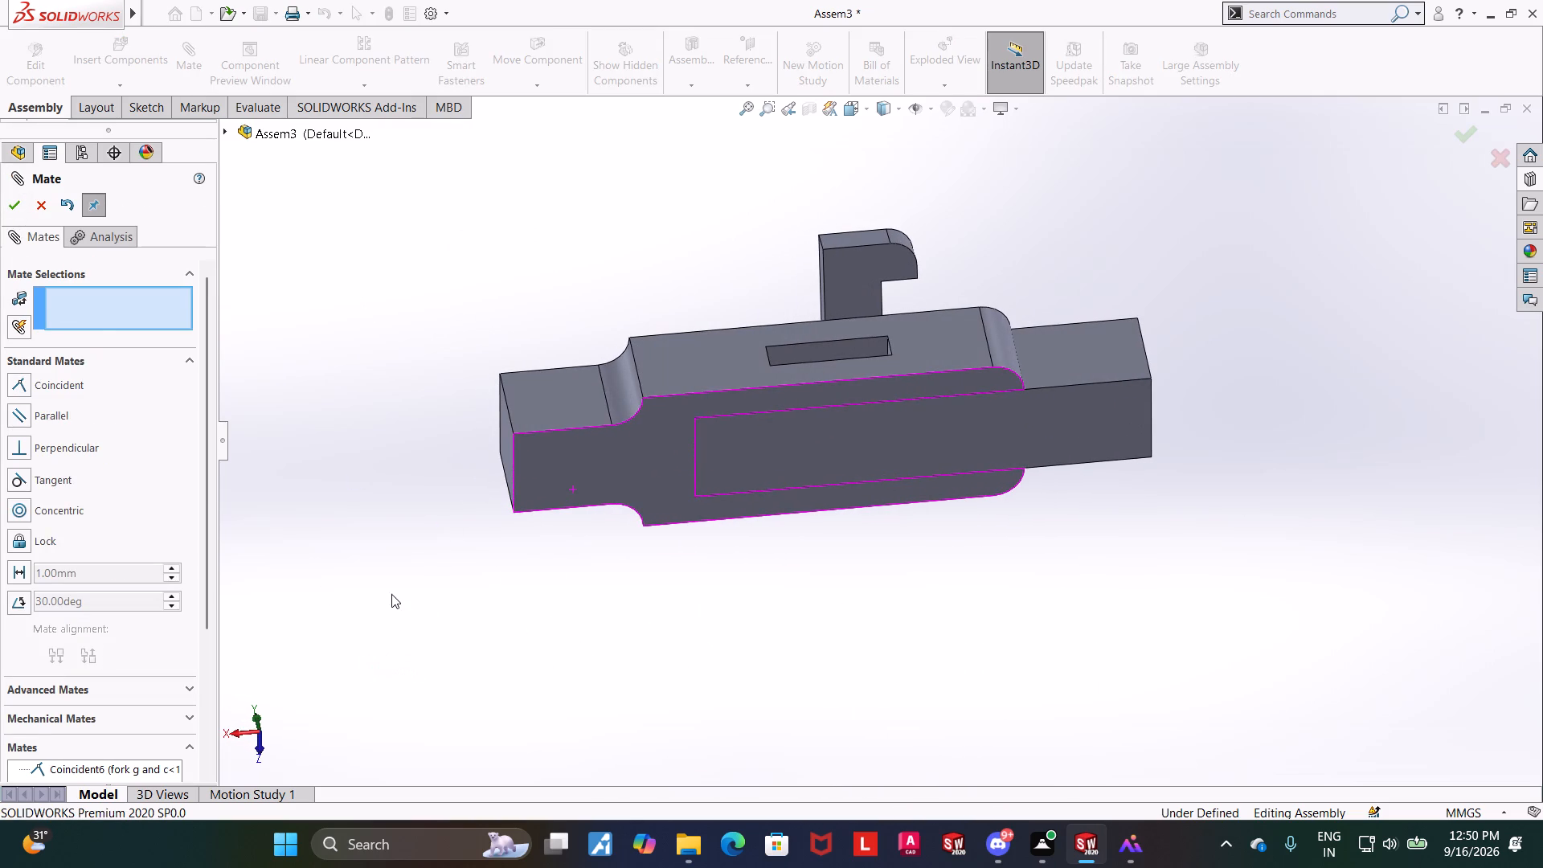
drag(857, 289, 864, 368)
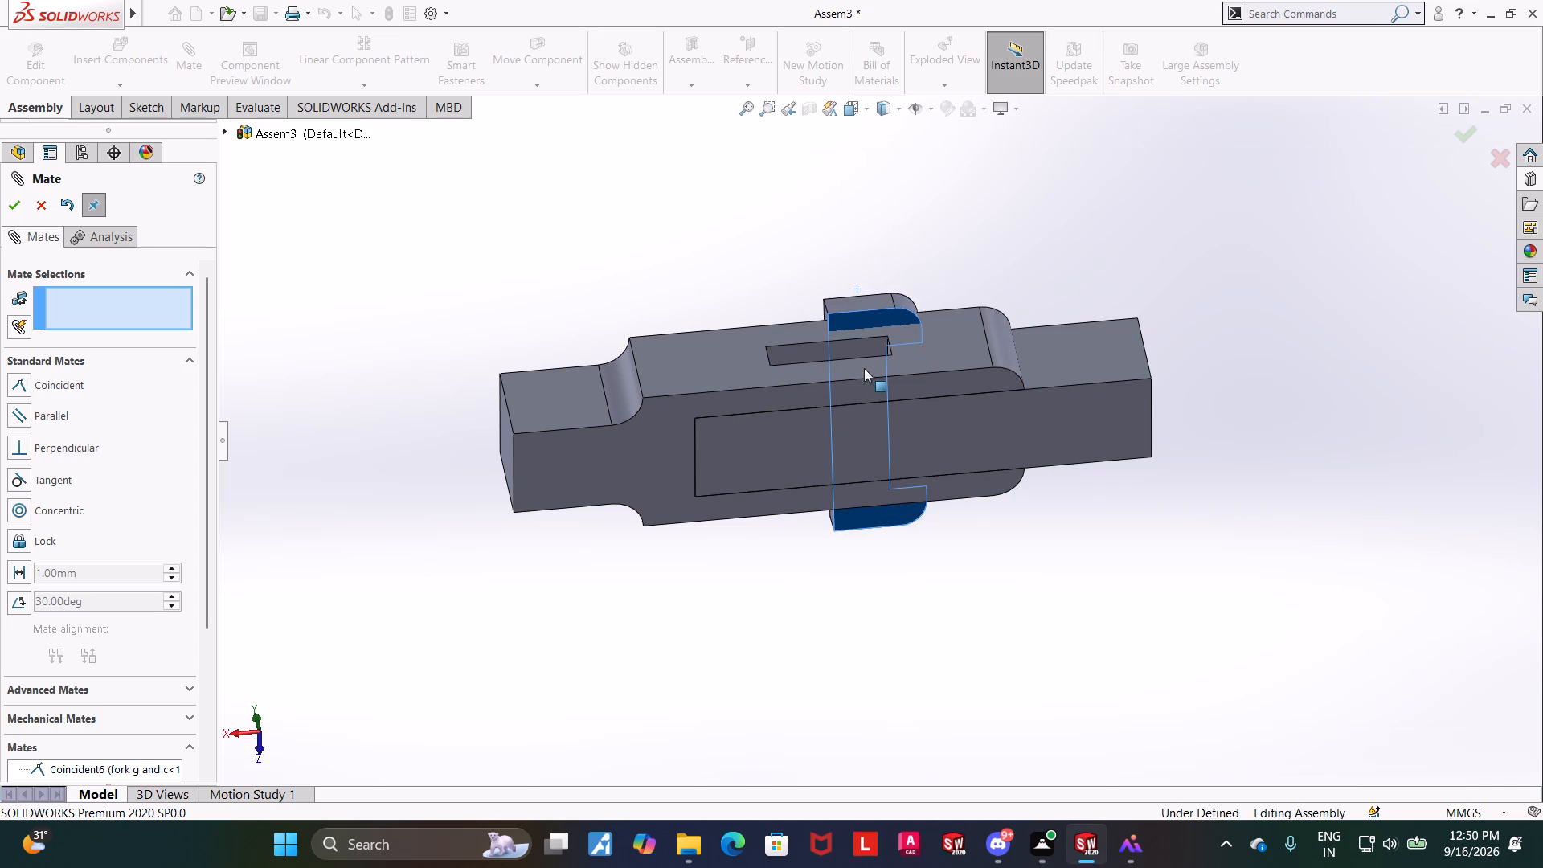
drag(864, 368, 857, 271)
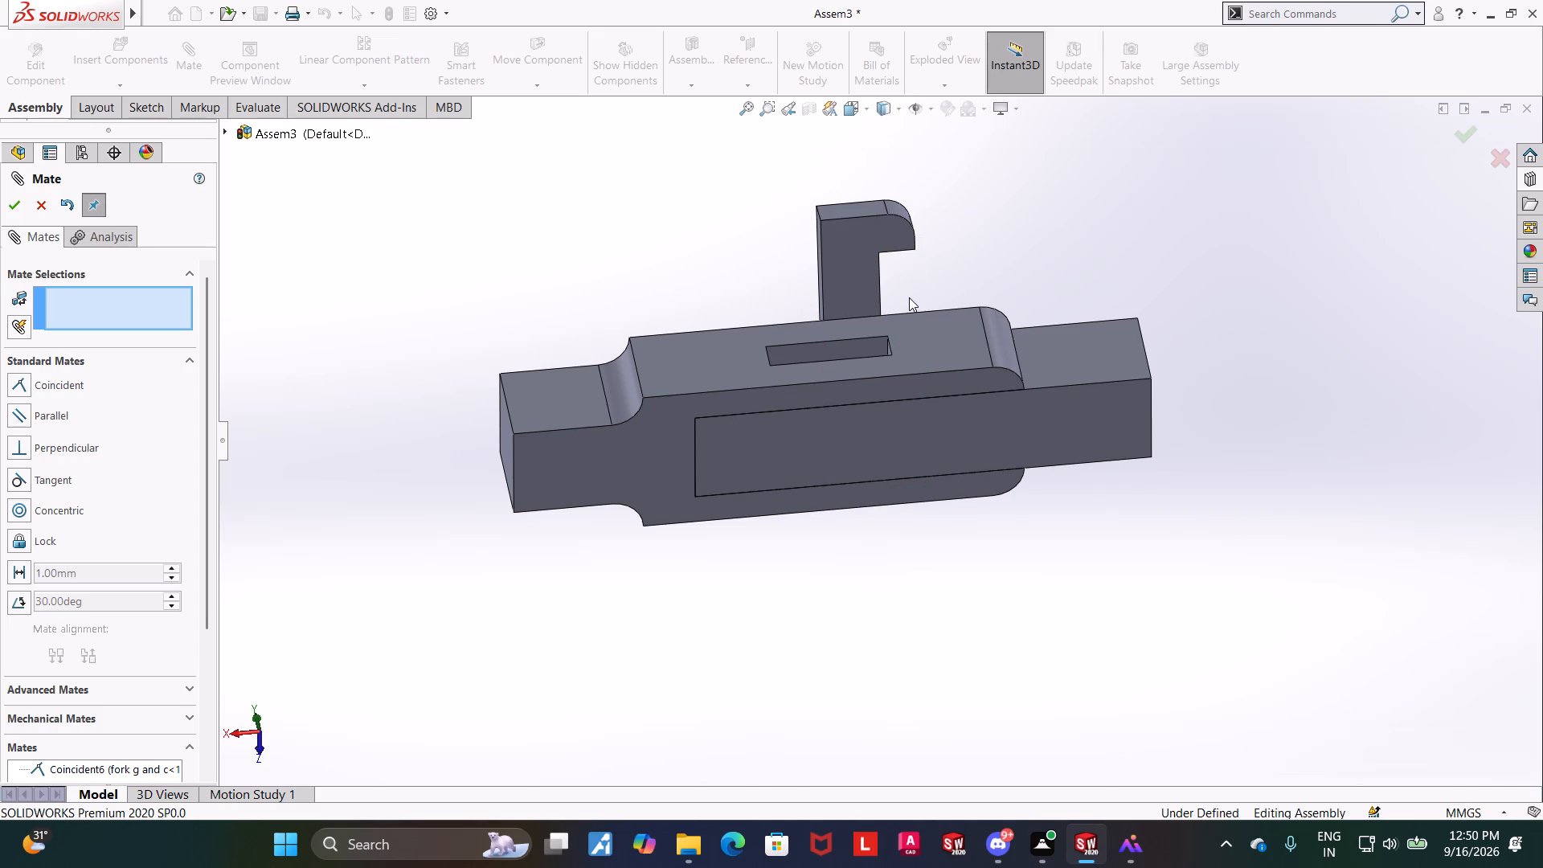
scroll(943, 263, down, 4)
middle_drag(951, 271, 951, 319)
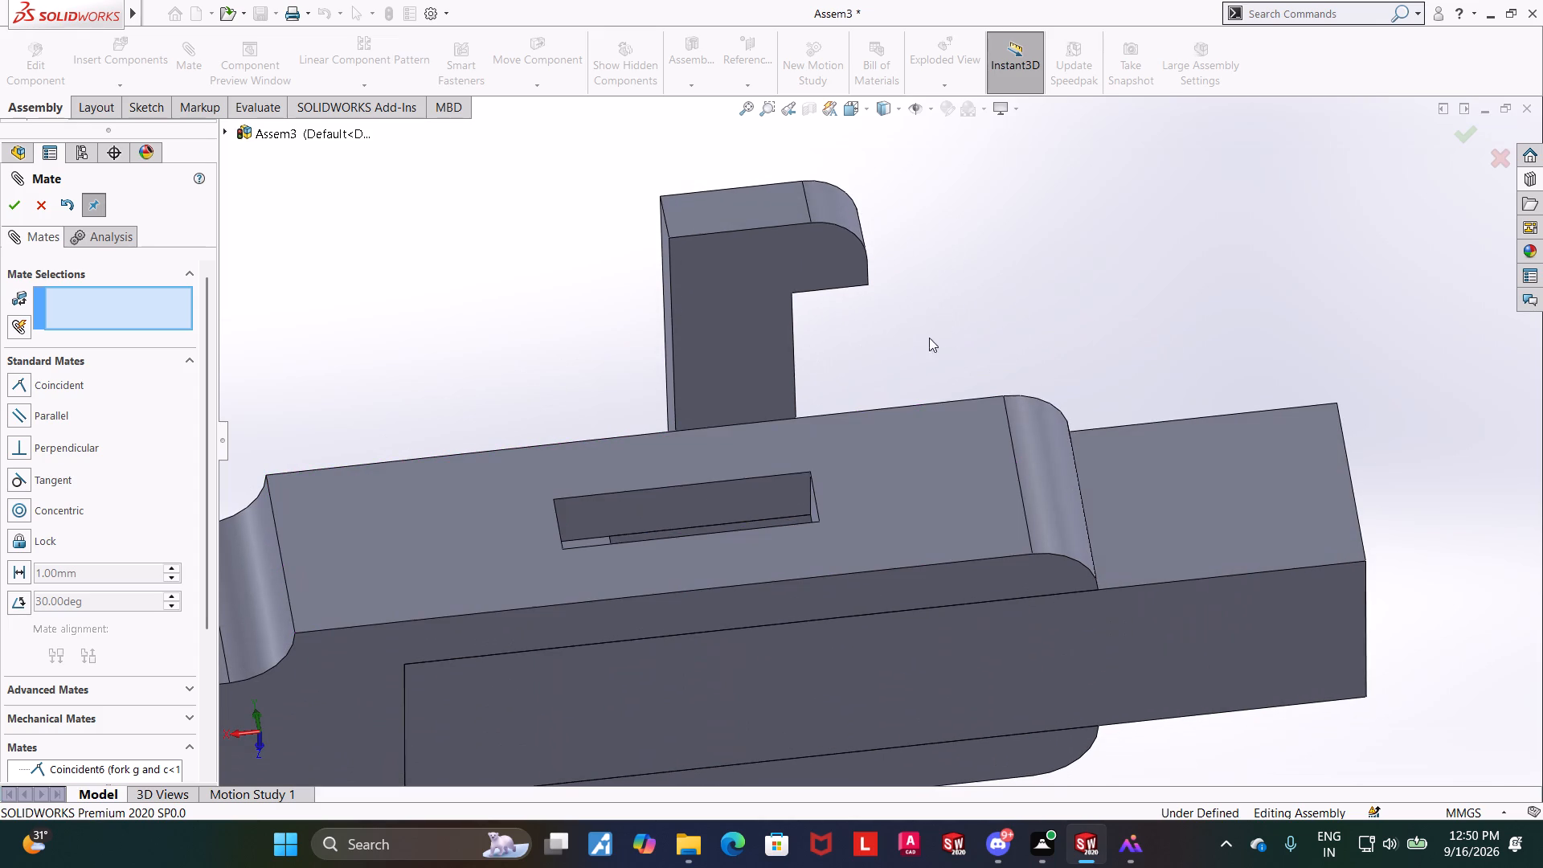
click(776, 352)
middle_drag(964, 314, 999, 569)
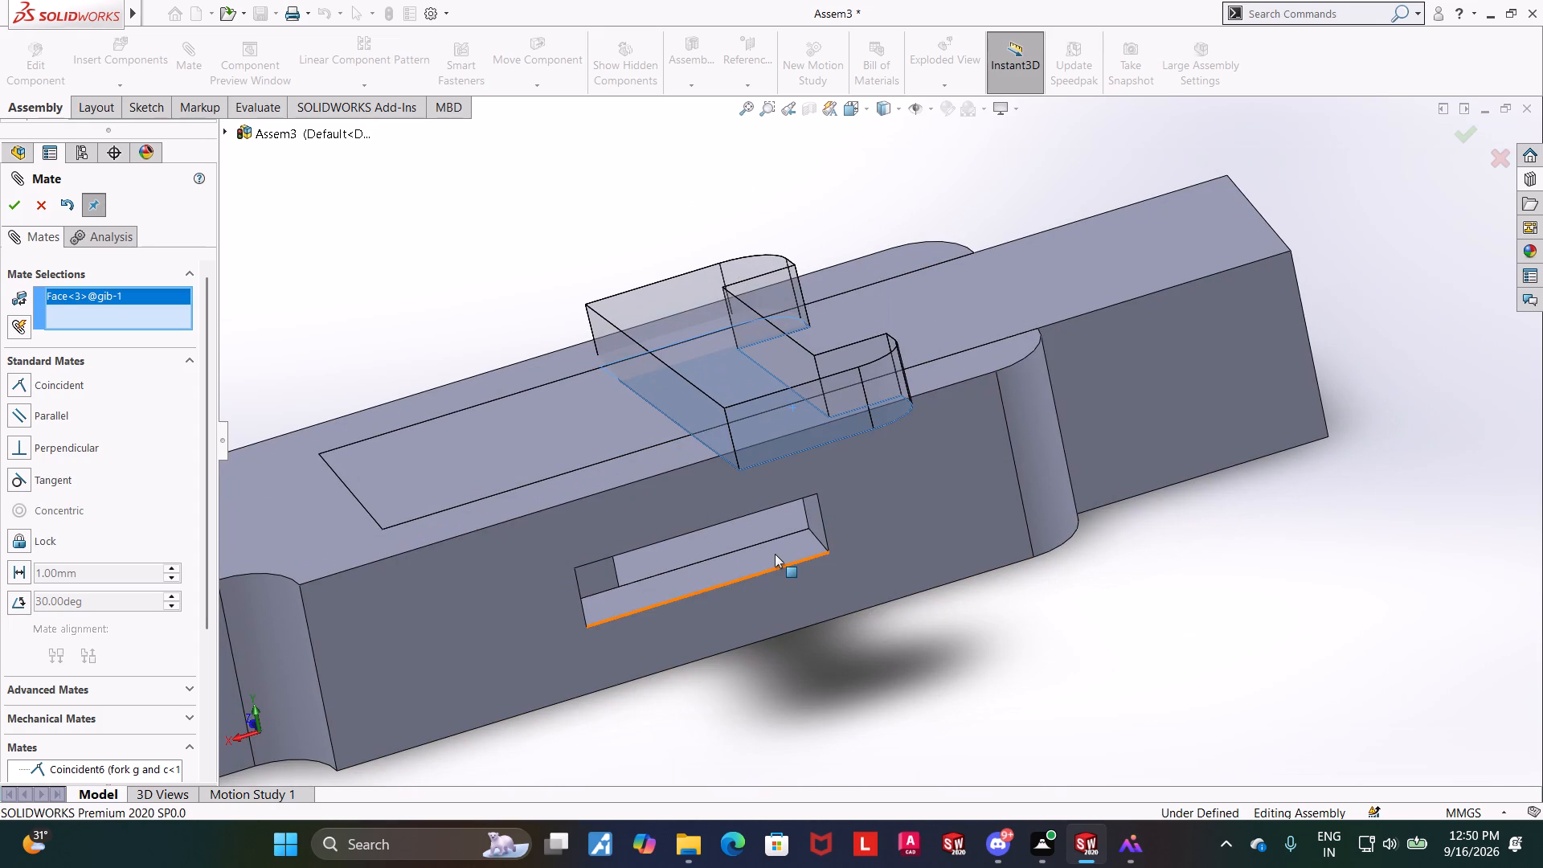
ctrl+click(767, 527)
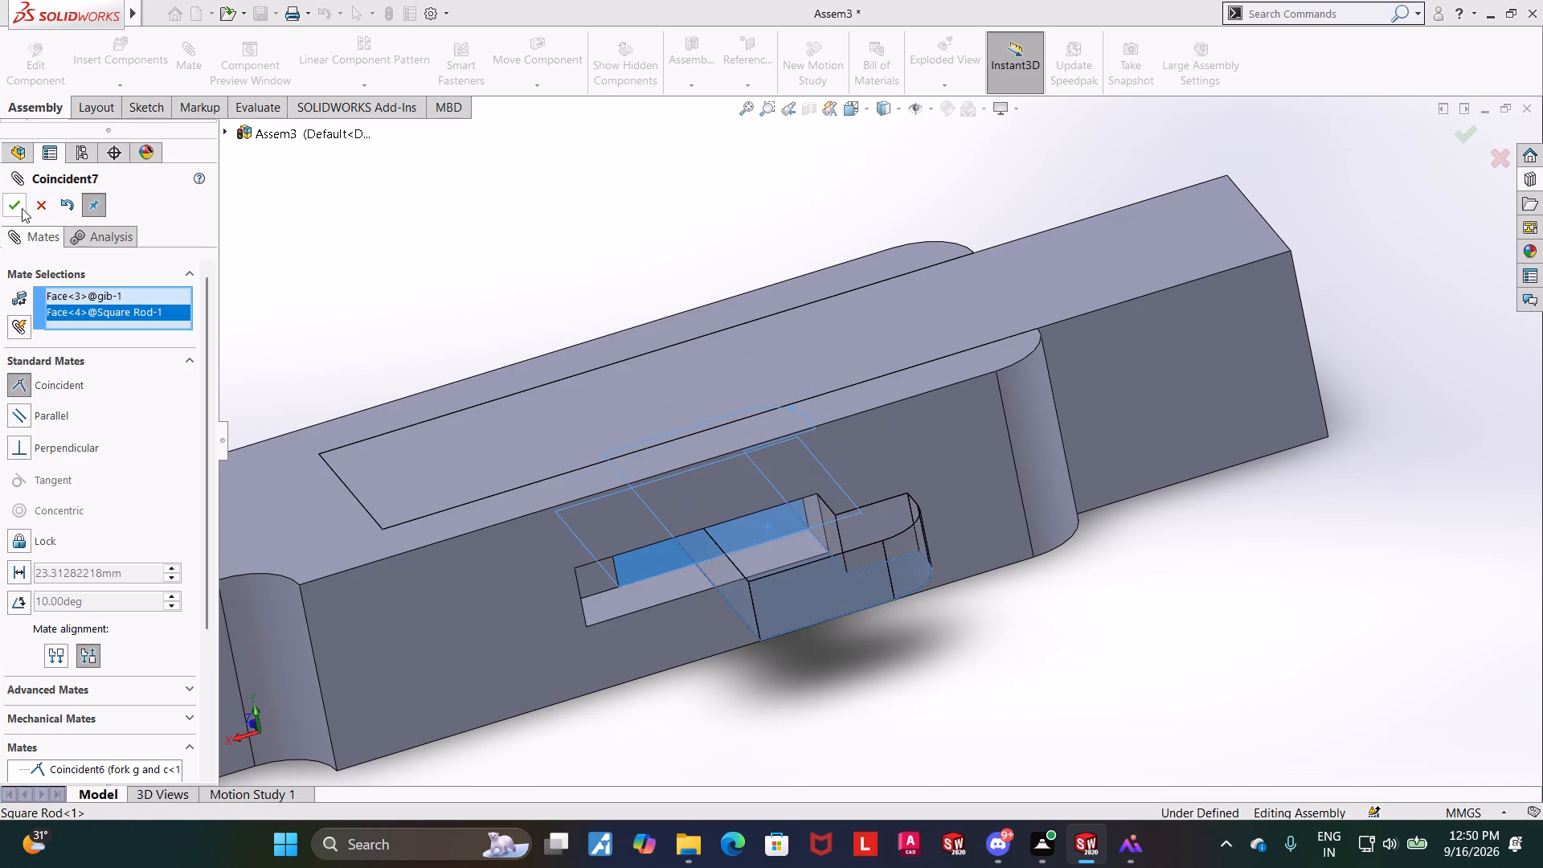
click(22, 208)
Slide the gib within the fork's slot to check which movement its current mates still allow.
middle_drag(1012, 697, 1004, 459)
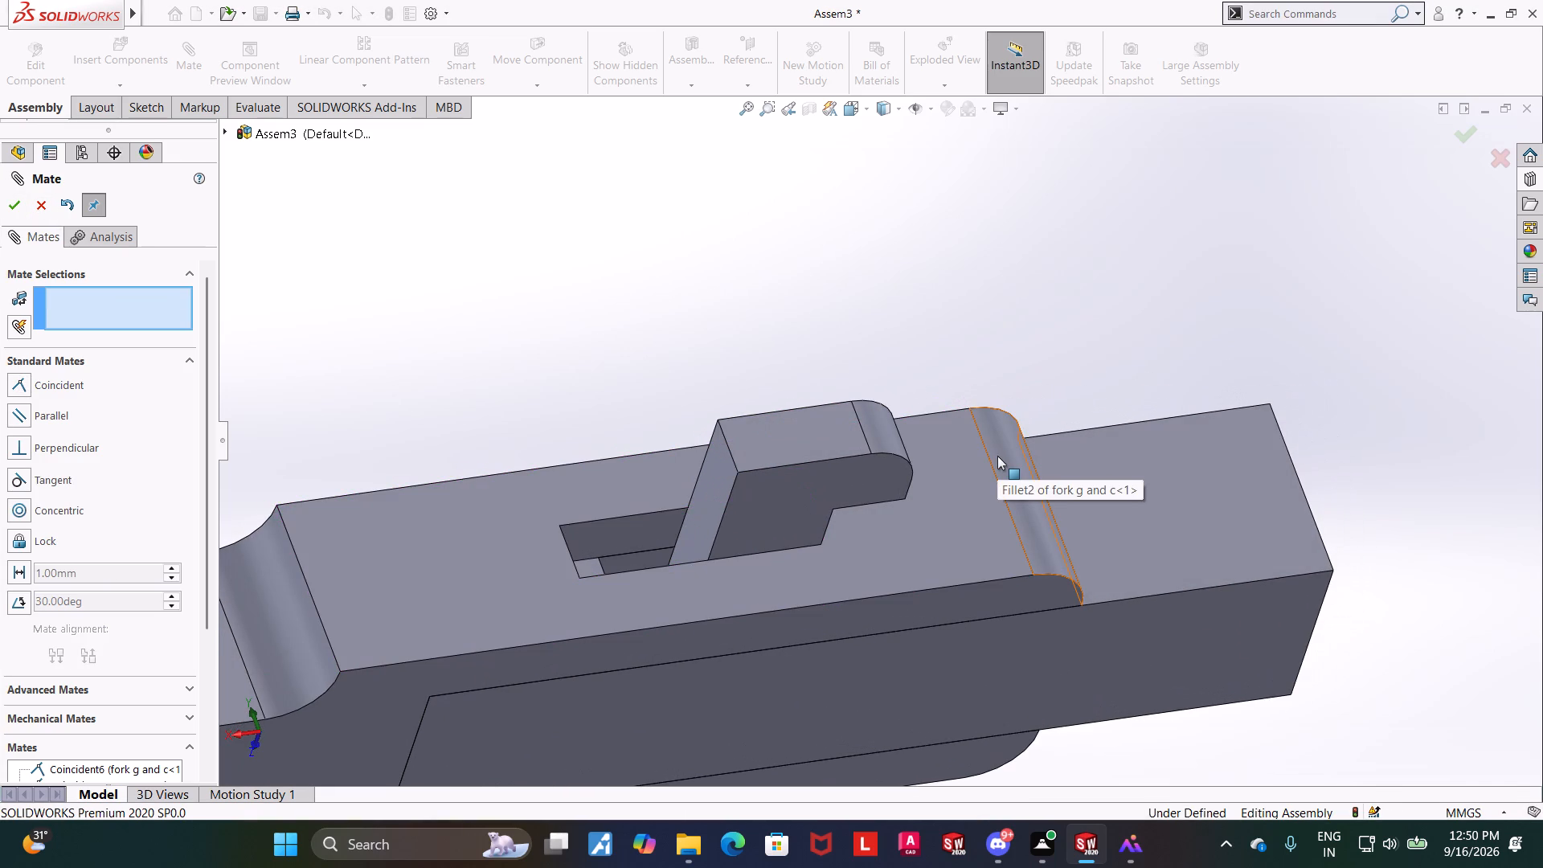
drag(740, 501, 674, 444)
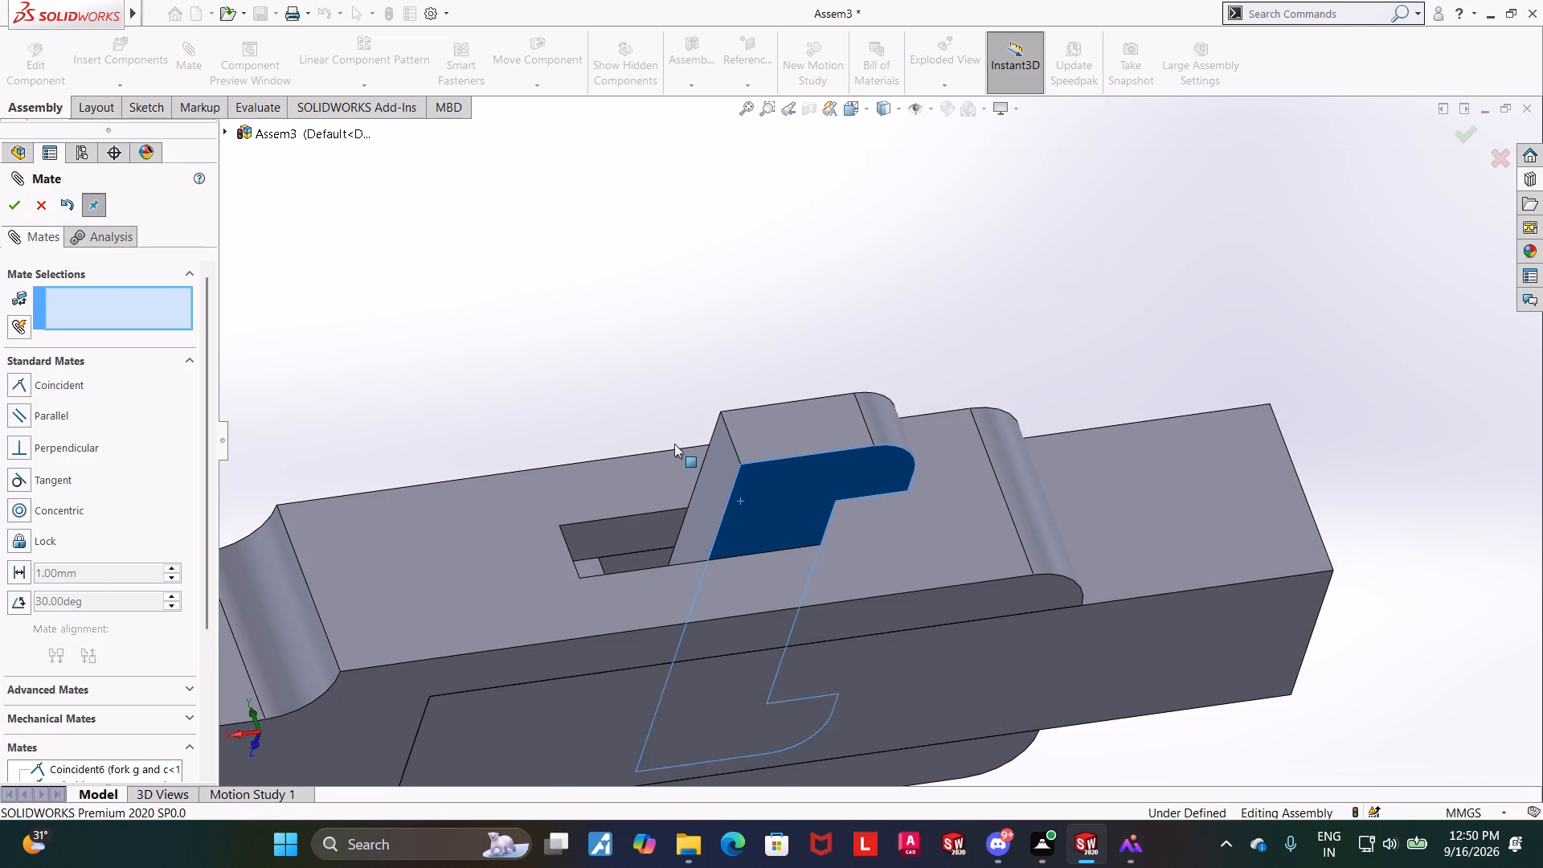
drag(674, 444, 710, 386)
middle_drag(616, 362, 612, 316)
scroll(625, 357, up, 5)
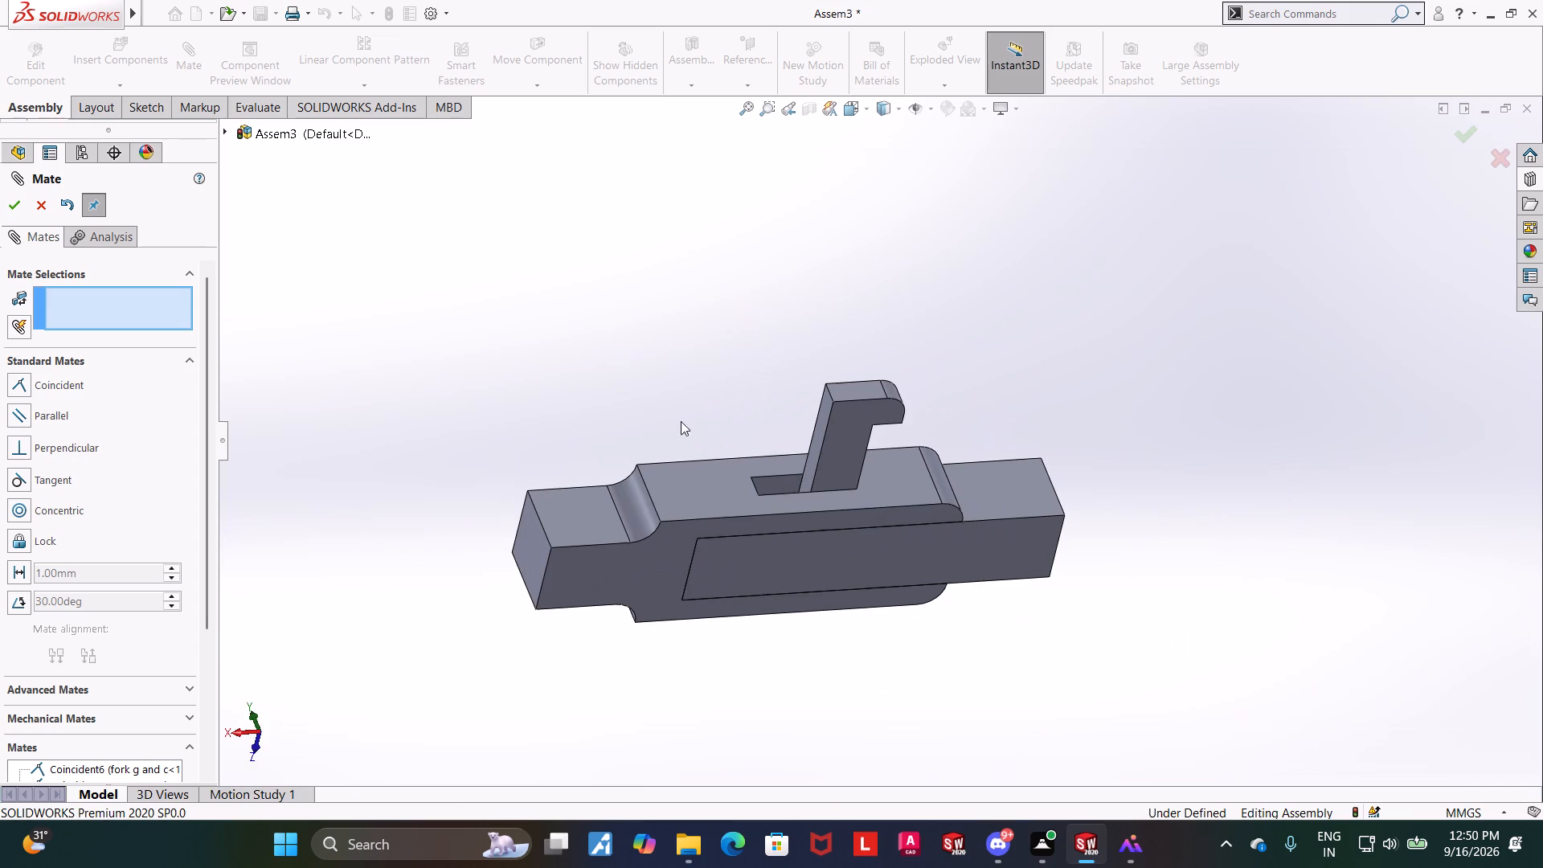
drag(832, 437, 830, 462)
Mate the fork's outer slotted face coincident with the inner face of the gib's hook.
middle_drag(1102, 663, 1100, 715)
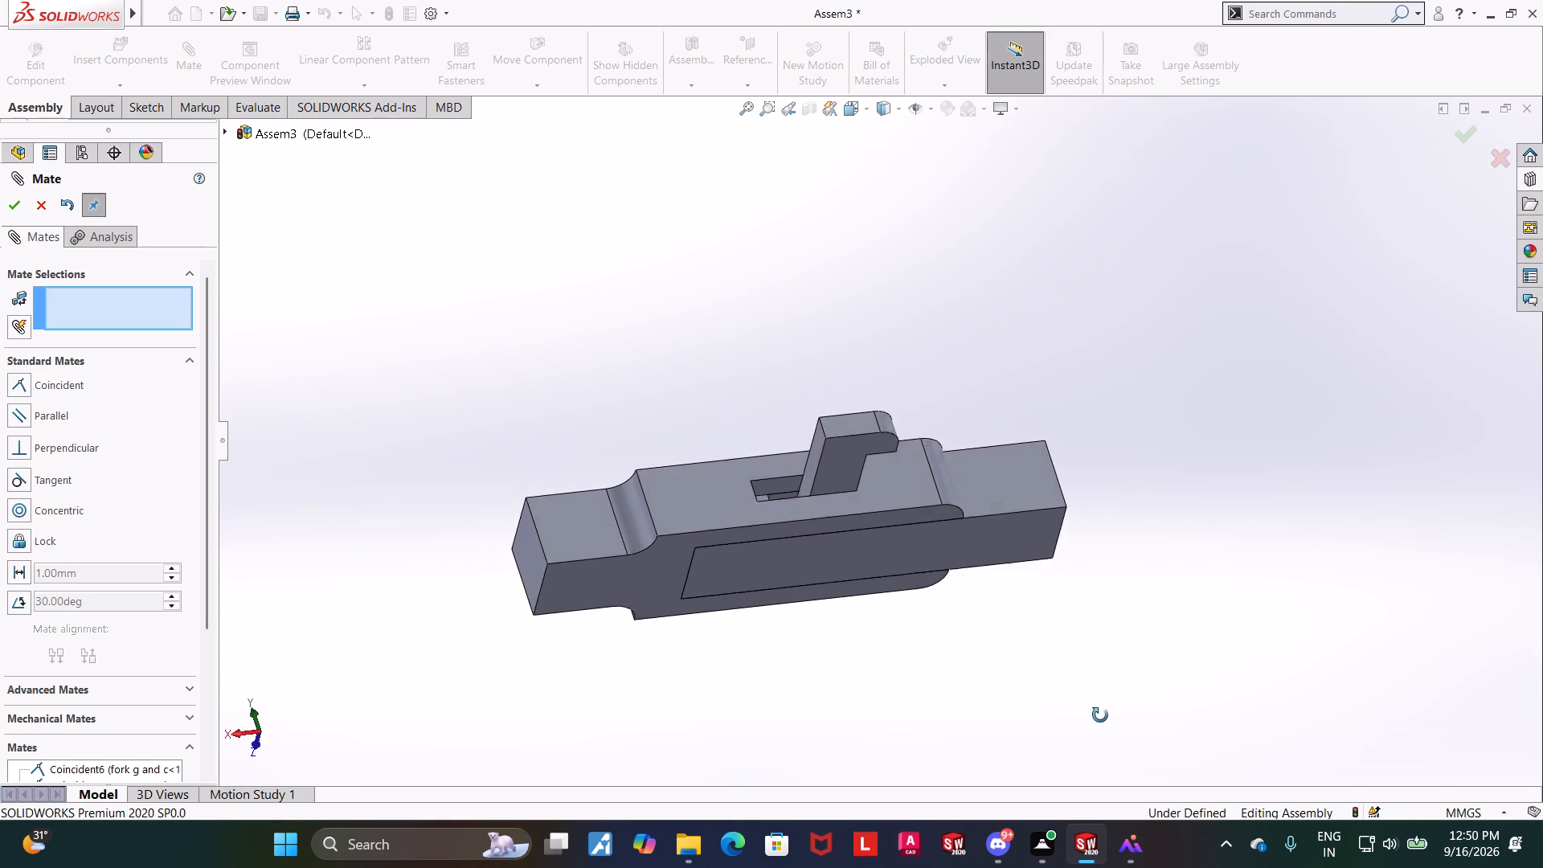
middle_drag(1100, 715, 1103, 742)
middle_drag(1043, 698, 1021, 811)
middle_drag(917, 590, 912, 574)
middle_drag(908, 566, 877, 414)
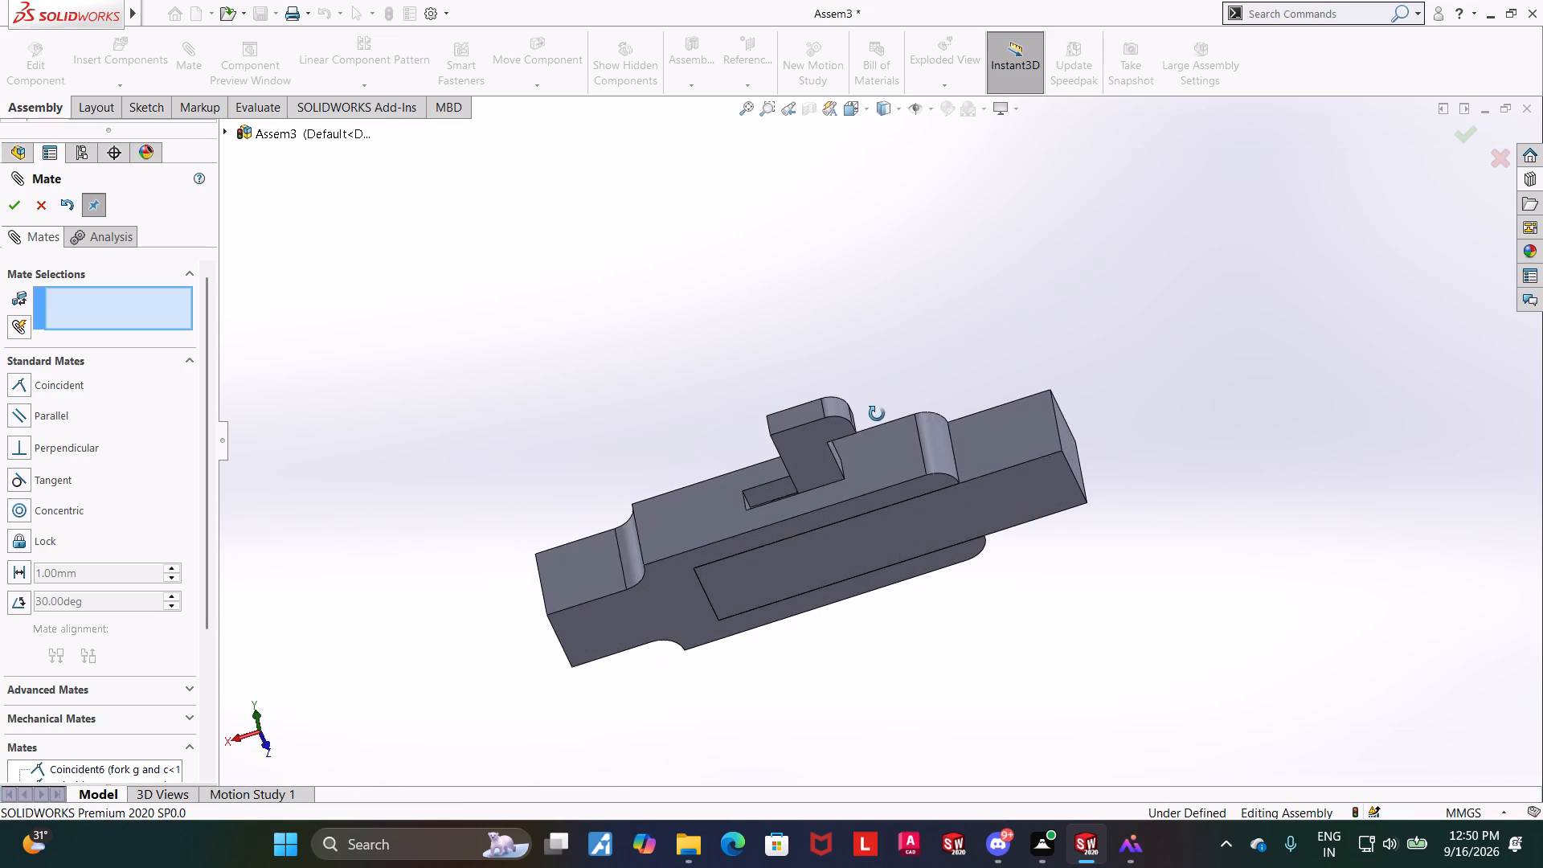
middle_drag(877, 414, 877, 412)
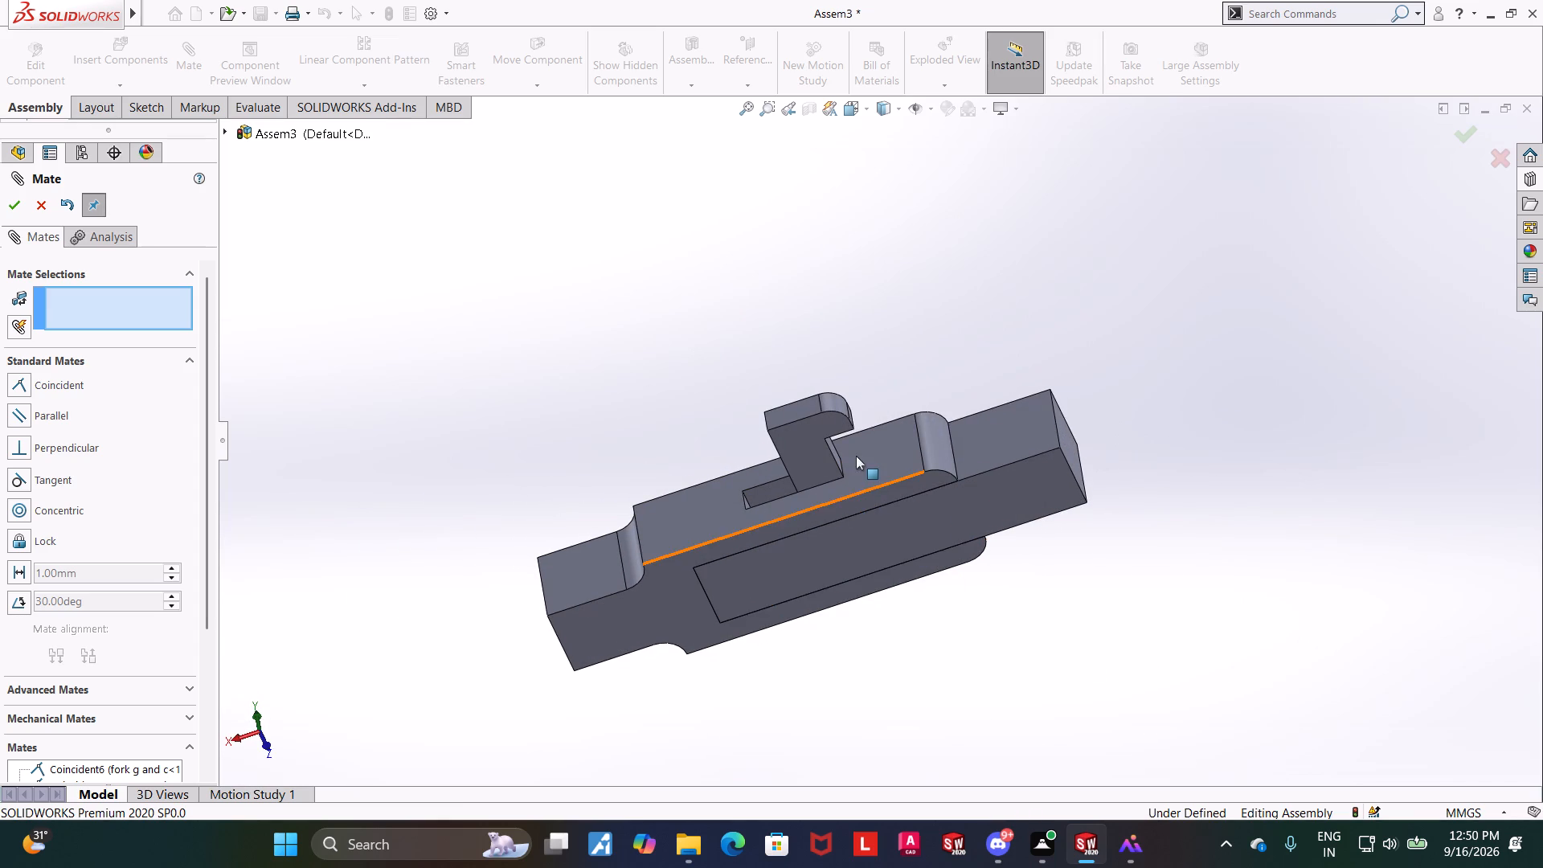
click(856, 456)
middle_drag(1085, 608, 936, 460)
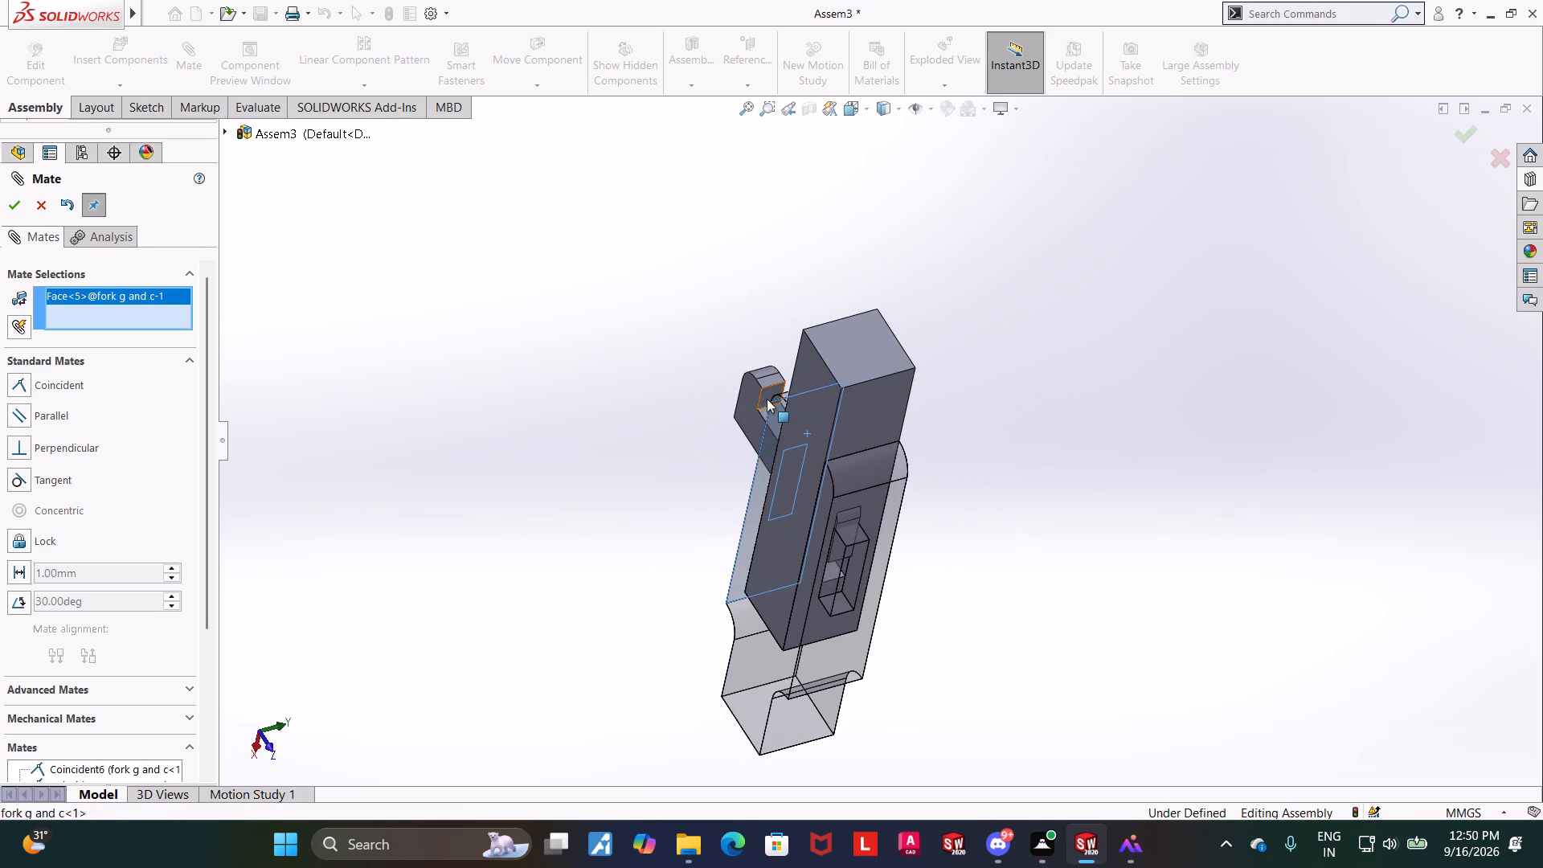
ctrl+click(767, 399)
click(17, 205)
Examine the seated gib from several sides and test whether it can still be moved.
middle_drag(469, 430, 784, 580)
middle_drag(771, 484, 748, 473)
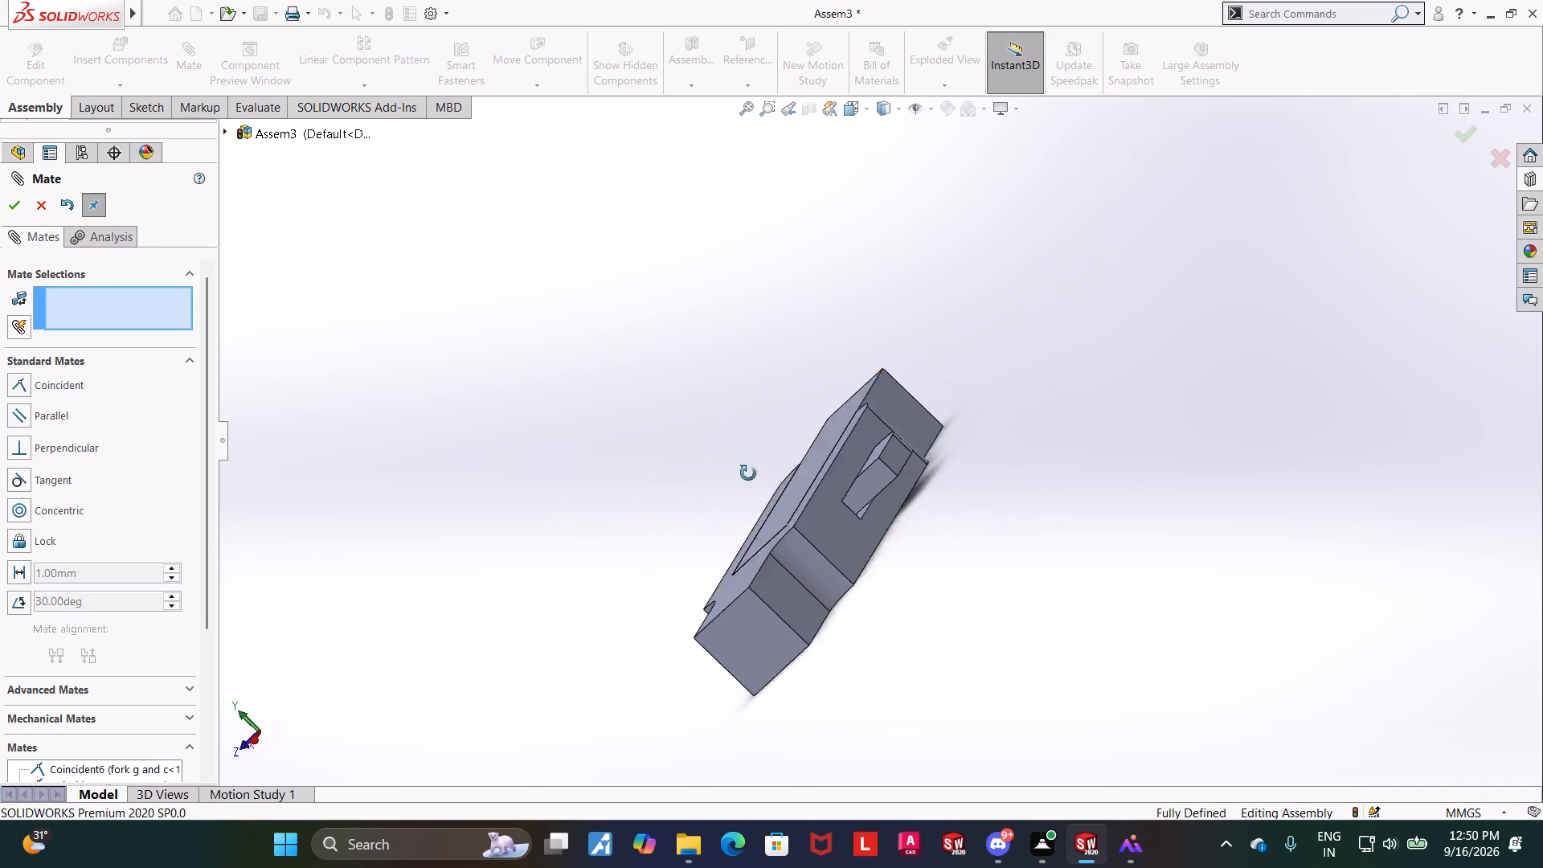
middle_drag(748, 473, 734, 465)
middle_drag(628, 442, 592, 366)
drag(885, 466, 862, 363)
click(898, 357)
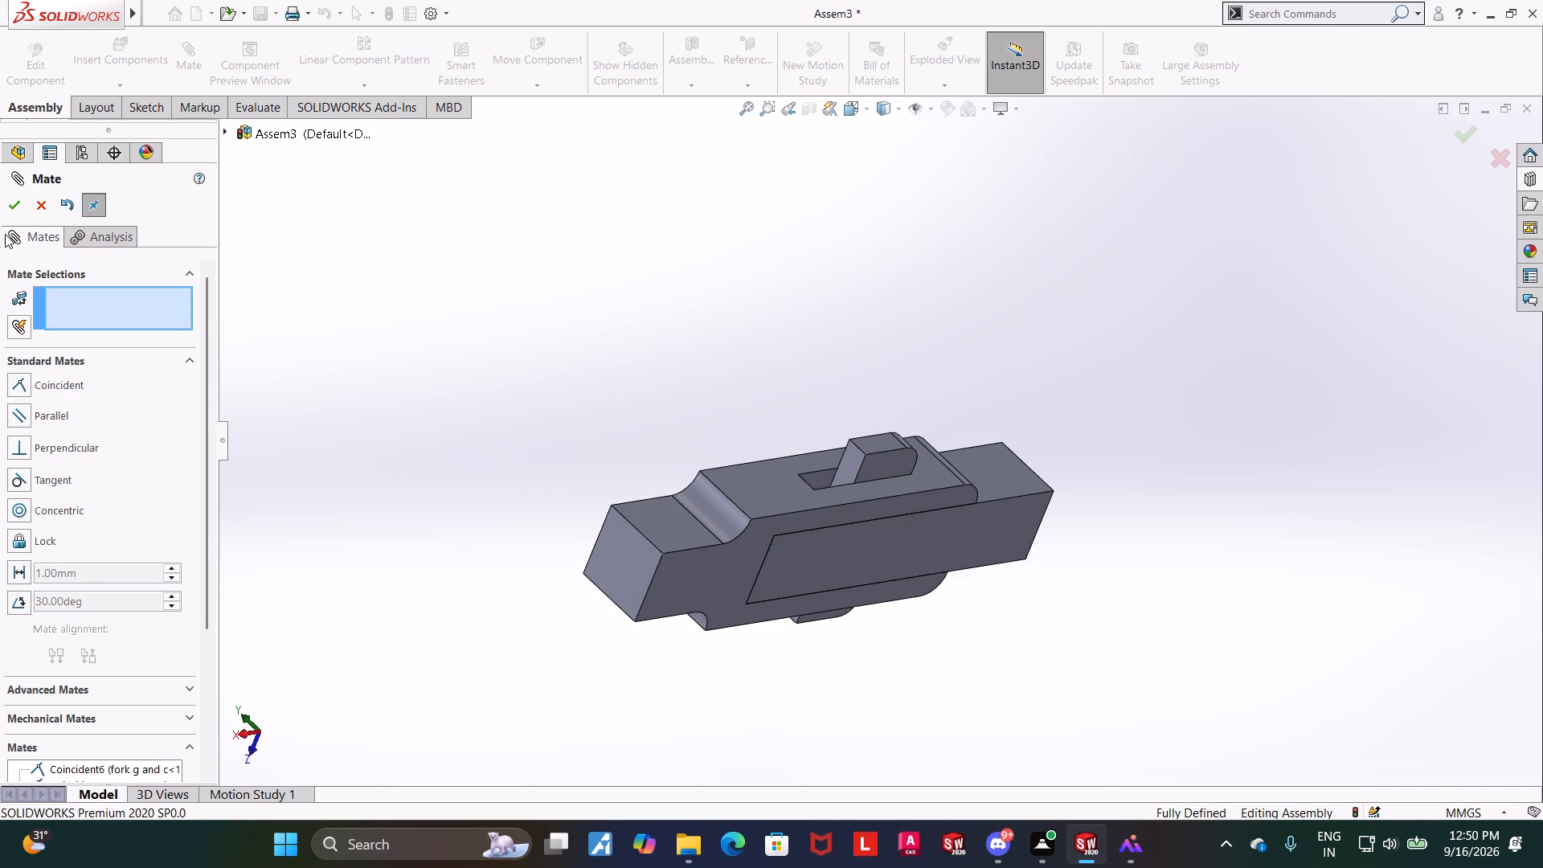
click(42, 214)
middle_drag(943, 432, 934, 423)
scroll(935, 417, down, 5)
drag(762, 536, 763, 486)
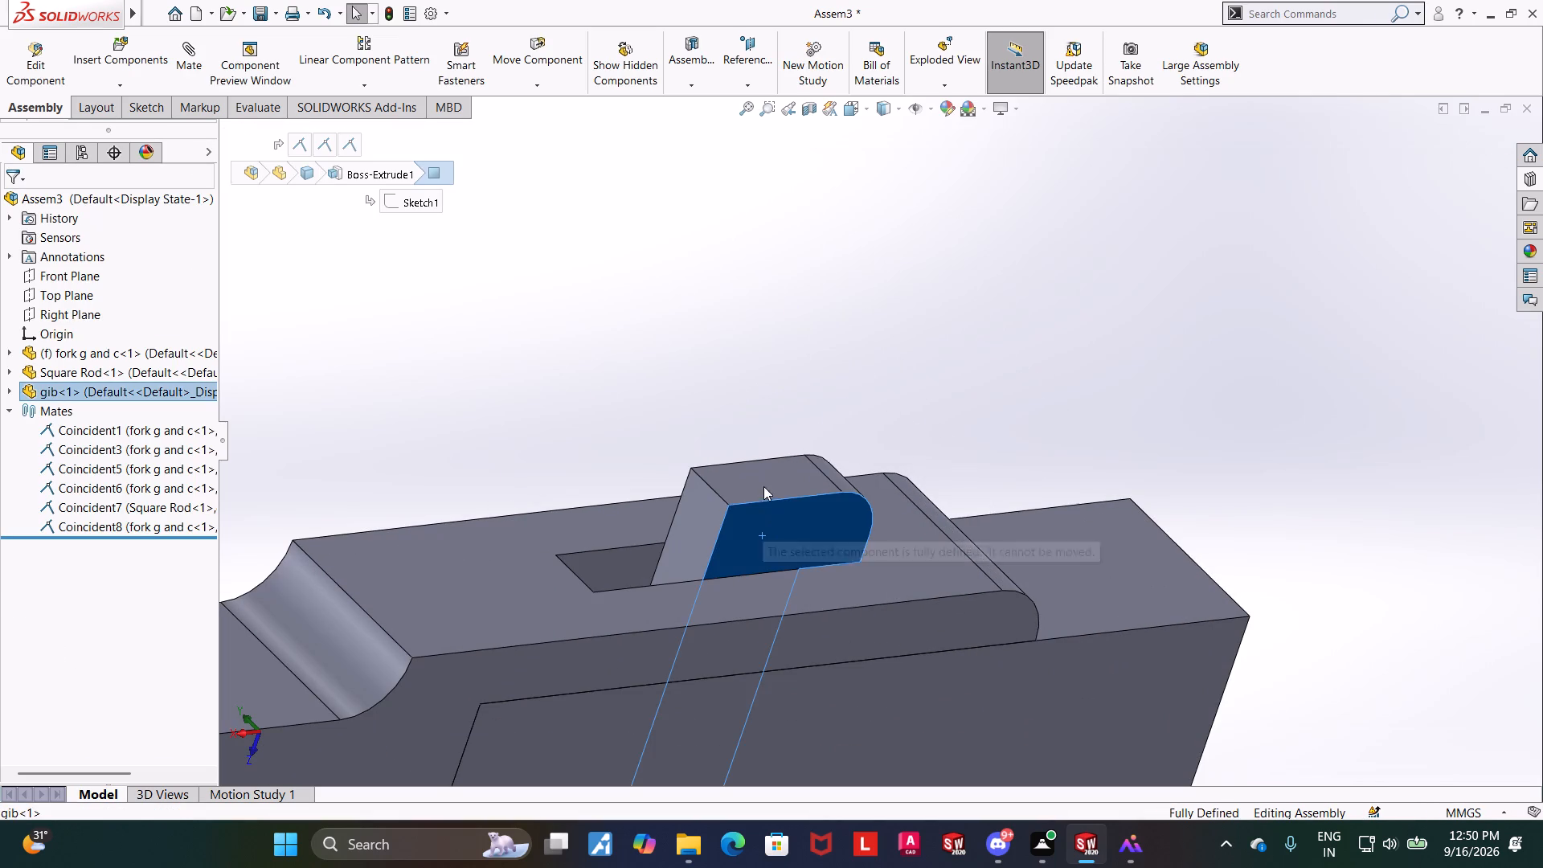
drag(763, 486, 765, 392)
click(503, 393)
scroll(751, 450, up, 6)
scroll(816, 559, down, 2)
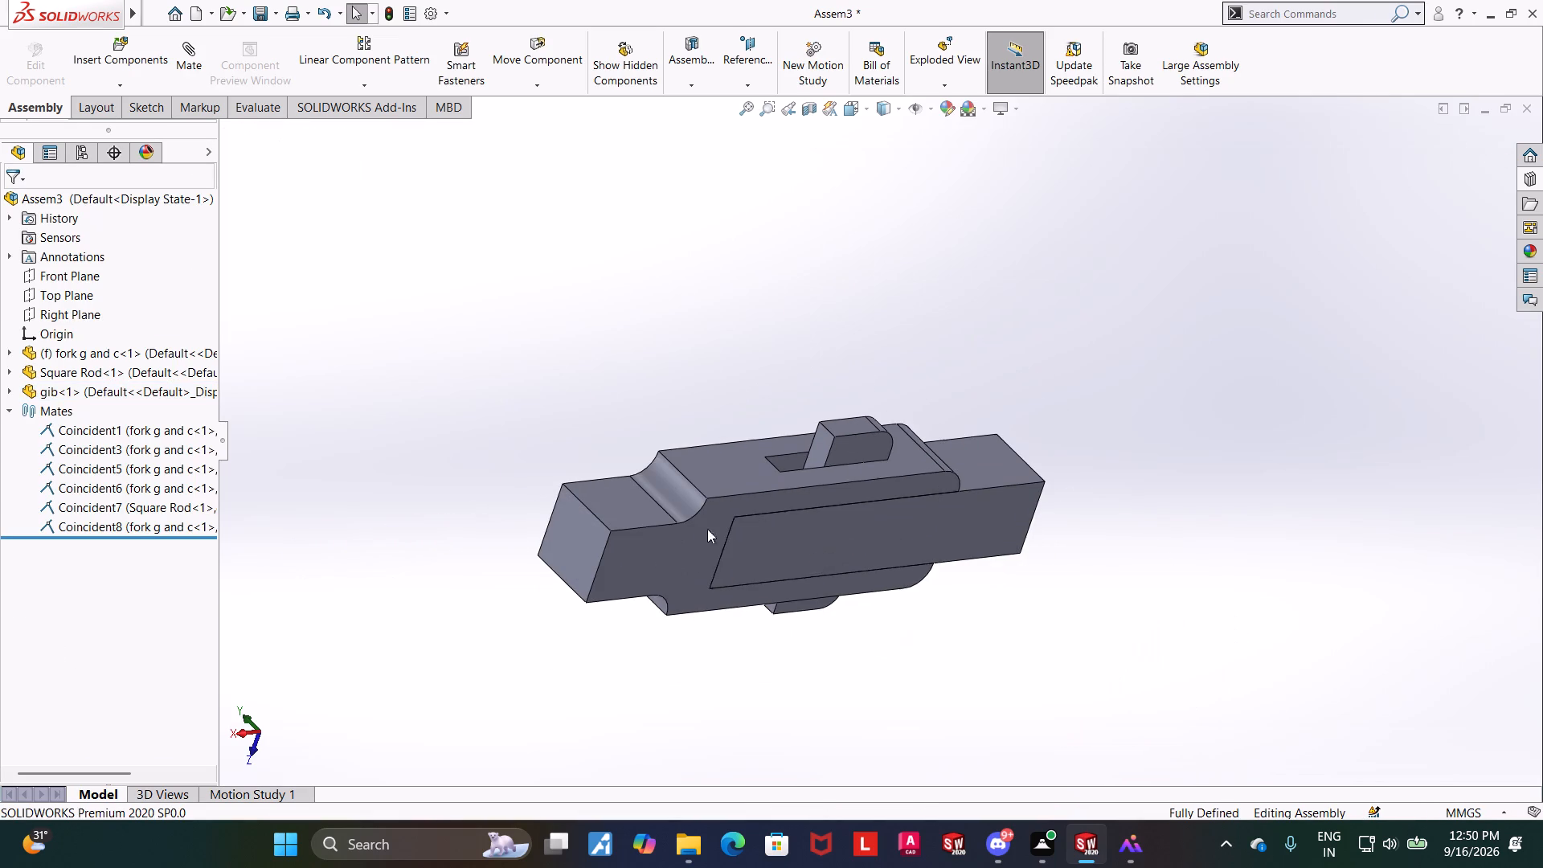
Insert the cotter g part into the assembly and place it clear of the fork's slotted face.
click(129, 48)
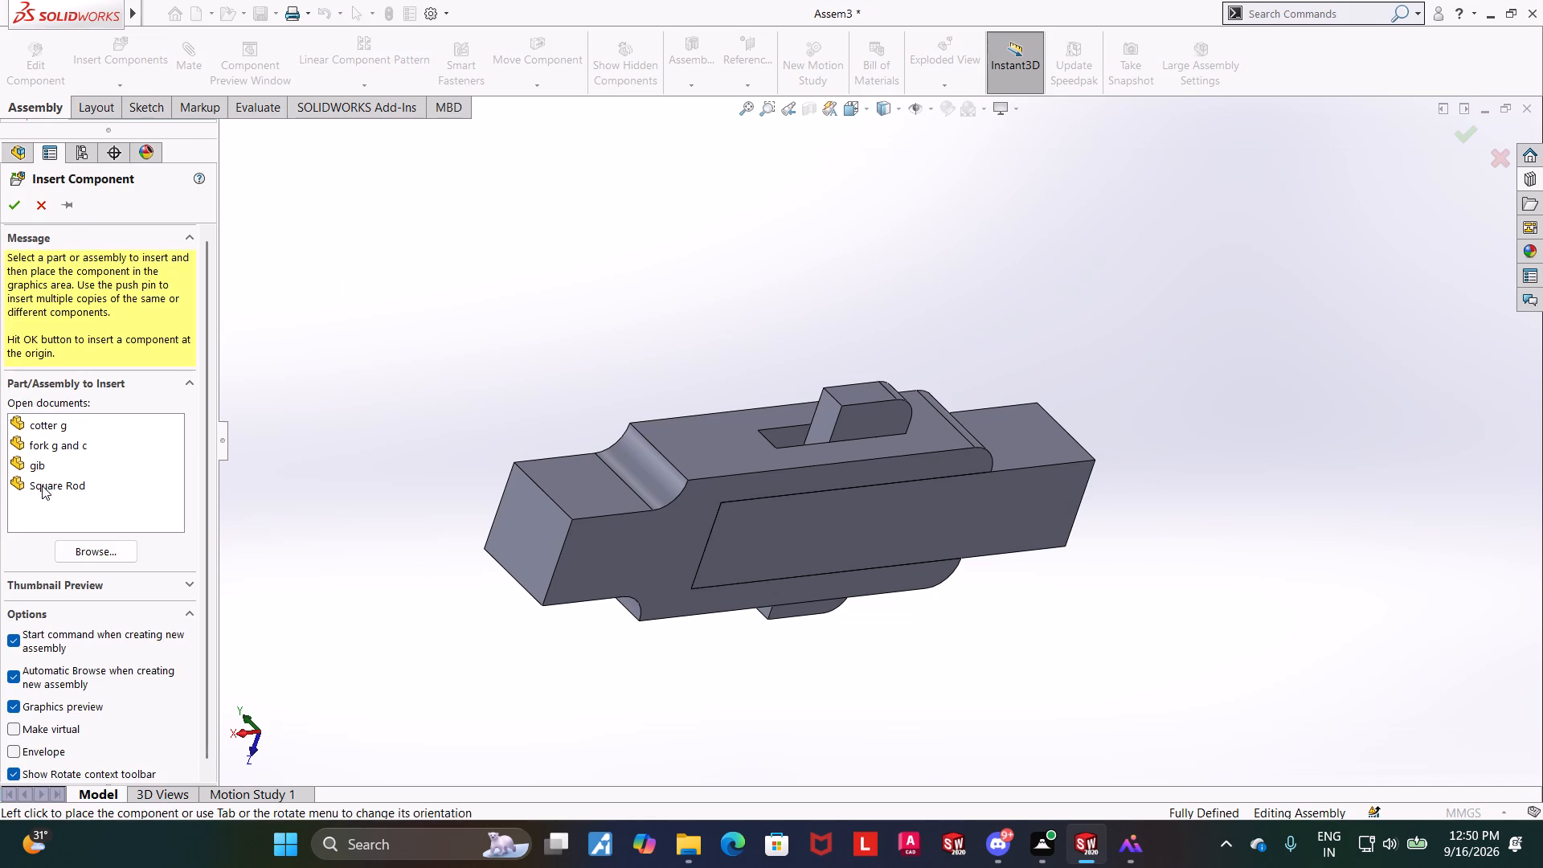
click(54, 430)
click(688, 207)
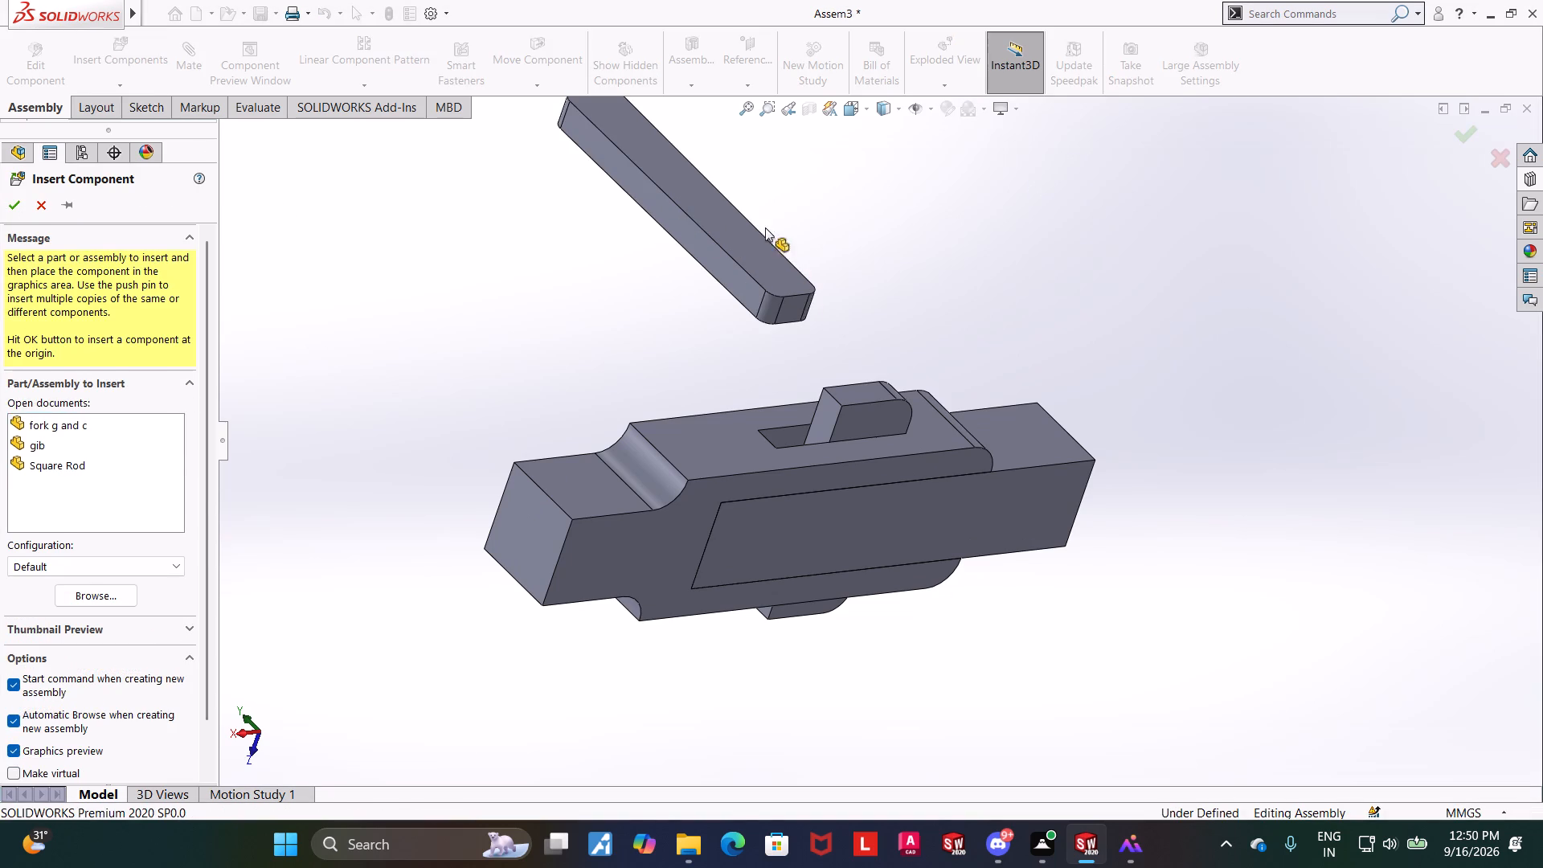
Rotate the cotter about its X axis using Move with Triad so it stands perpendicular to the fork's slotted face.
right_click(747, 234)
click(798, 460)
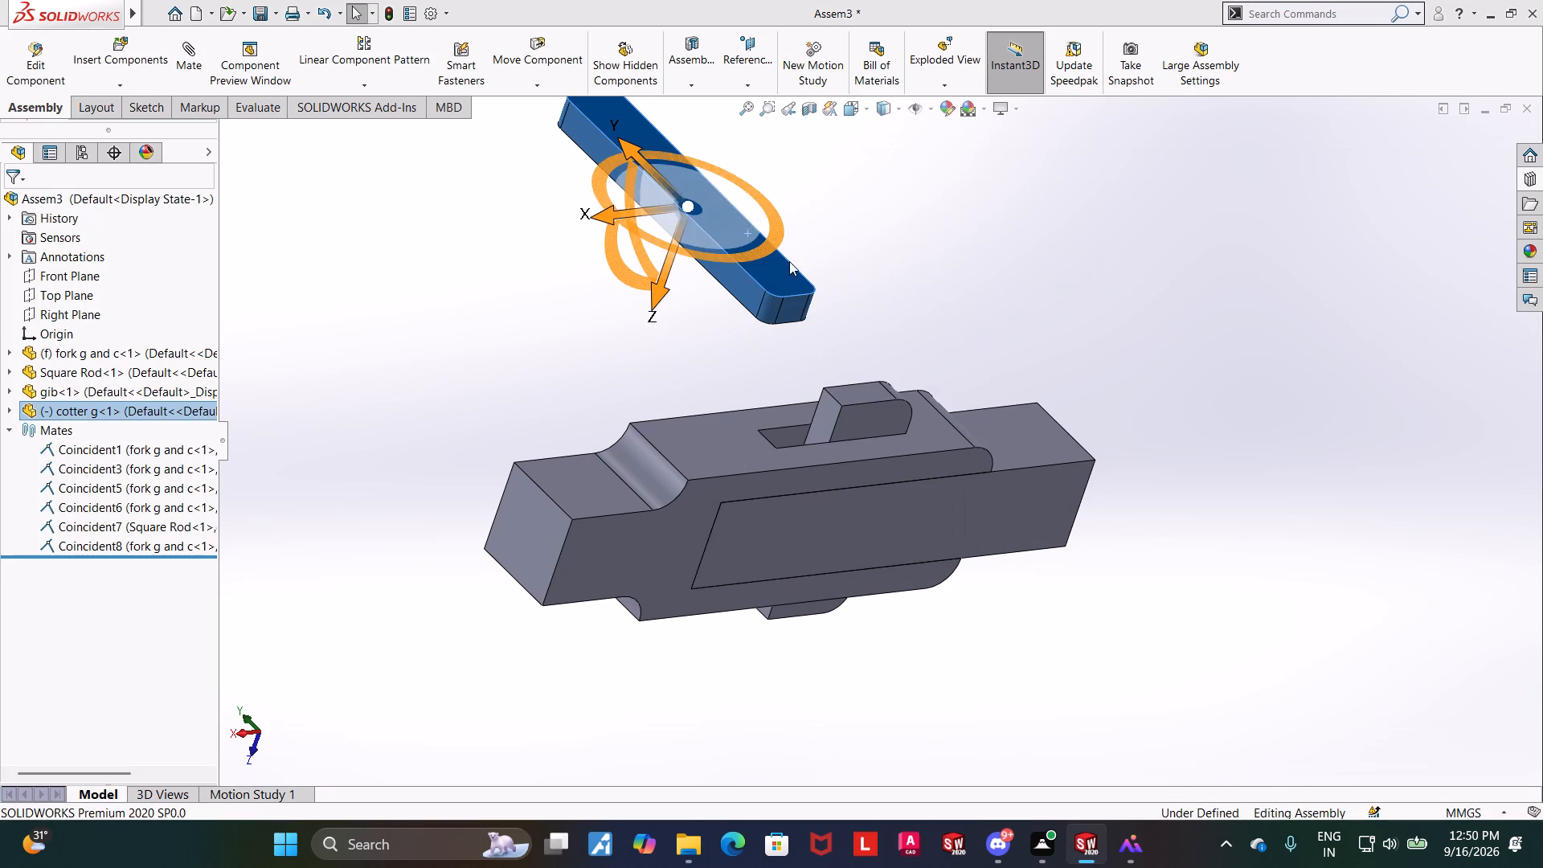
drag(616, 198, 731, 170)
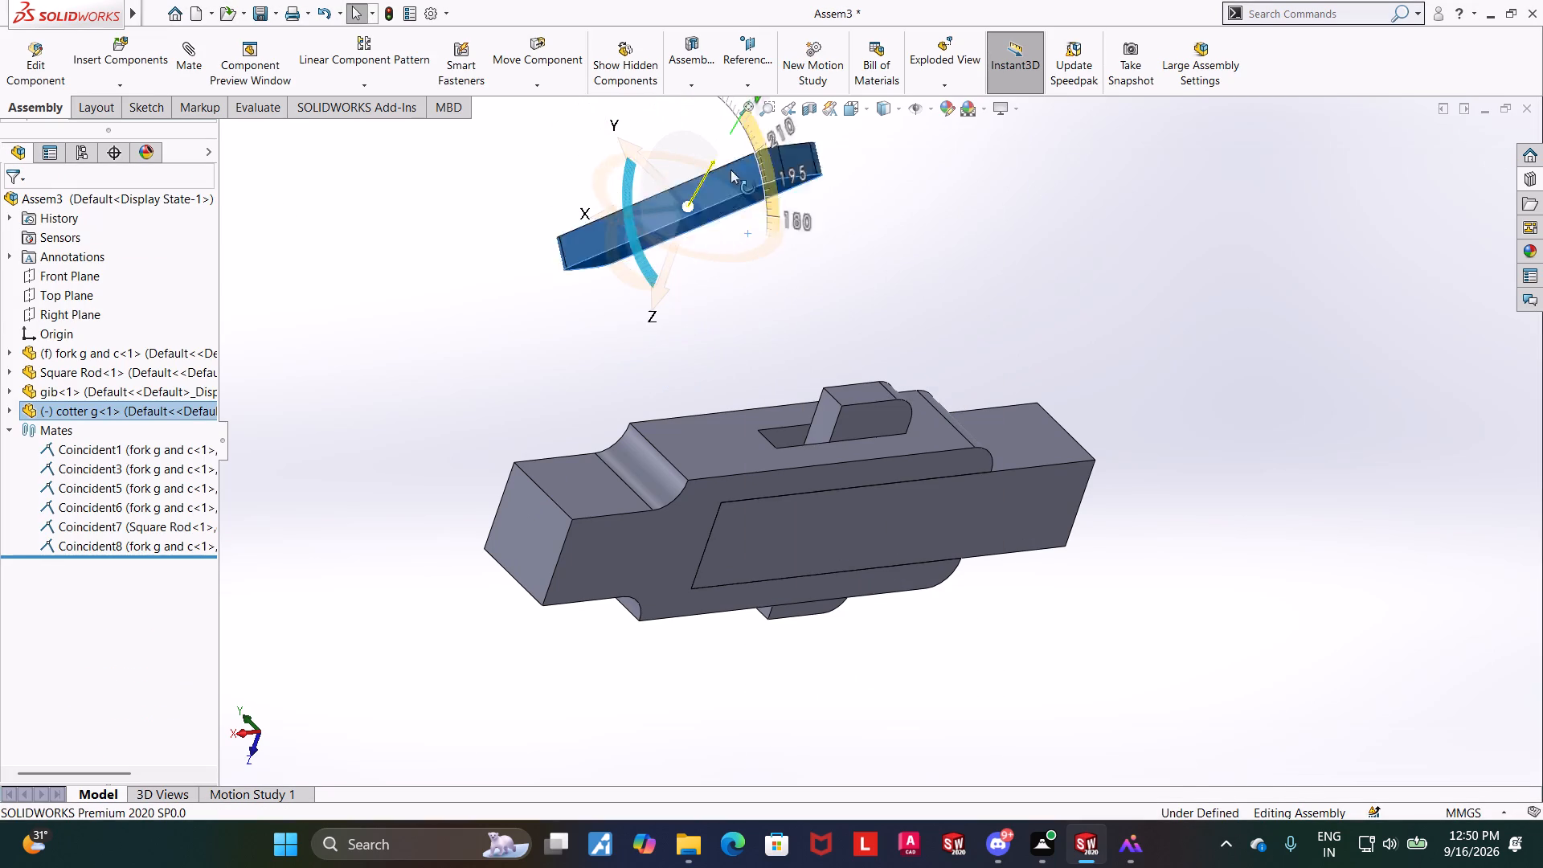
drag(731, 170, 690, 111)
click(1218, 368)
Mate the cotter's broad flat face coincident with the long side wall of the Square Rod's slot.
scroll(1186, 352, up, 5)
scroll(1106, 330, down, 3)
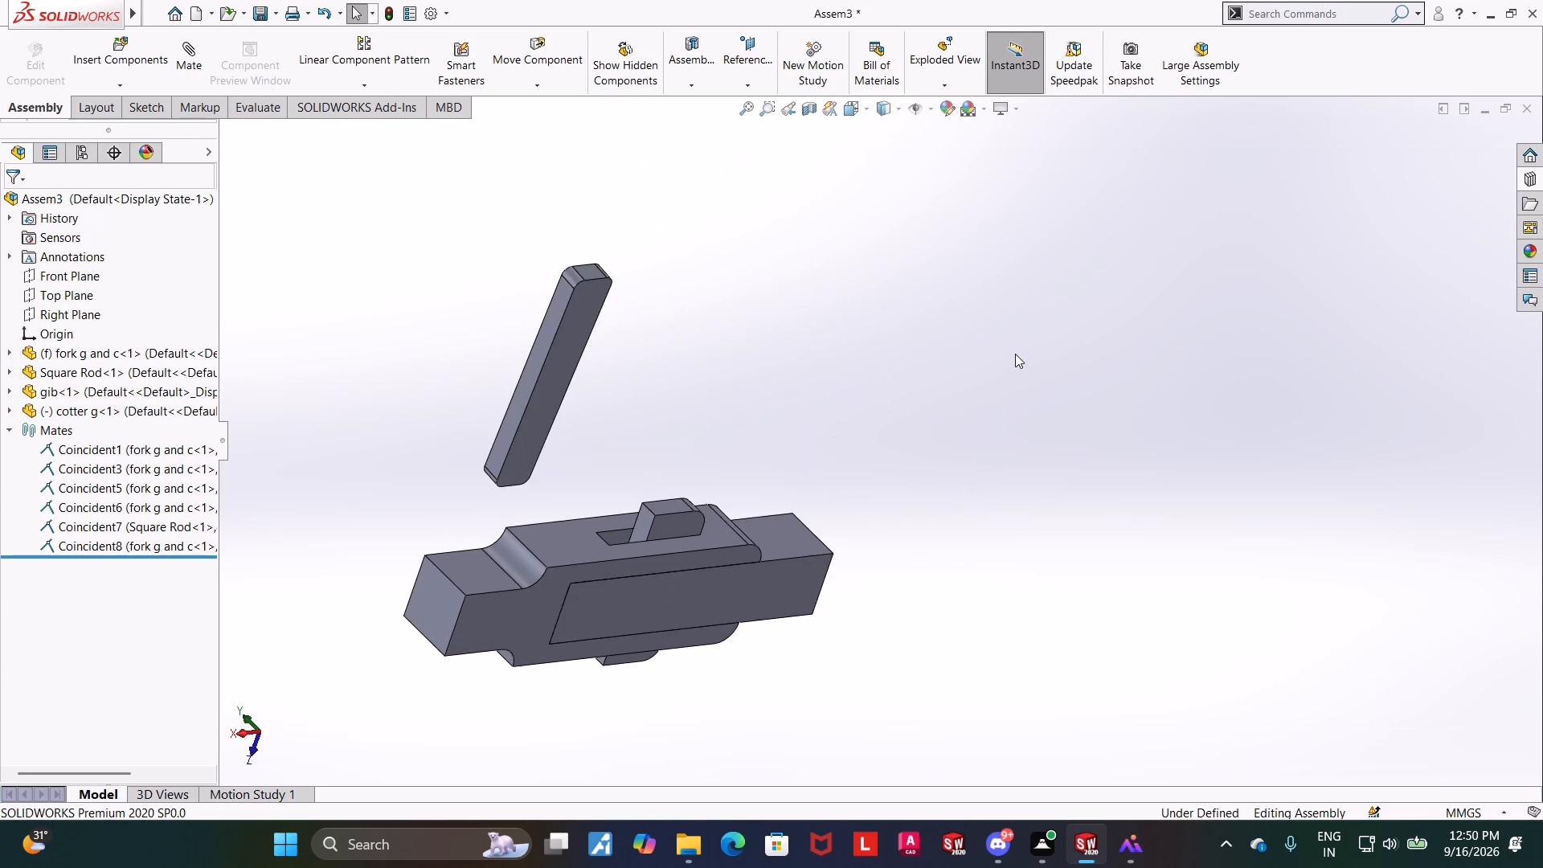
middle_drag(1010, 368, 923, 221)
scroll(929, 225, up, 1)
middle_drag(866, 335, 866, 356)
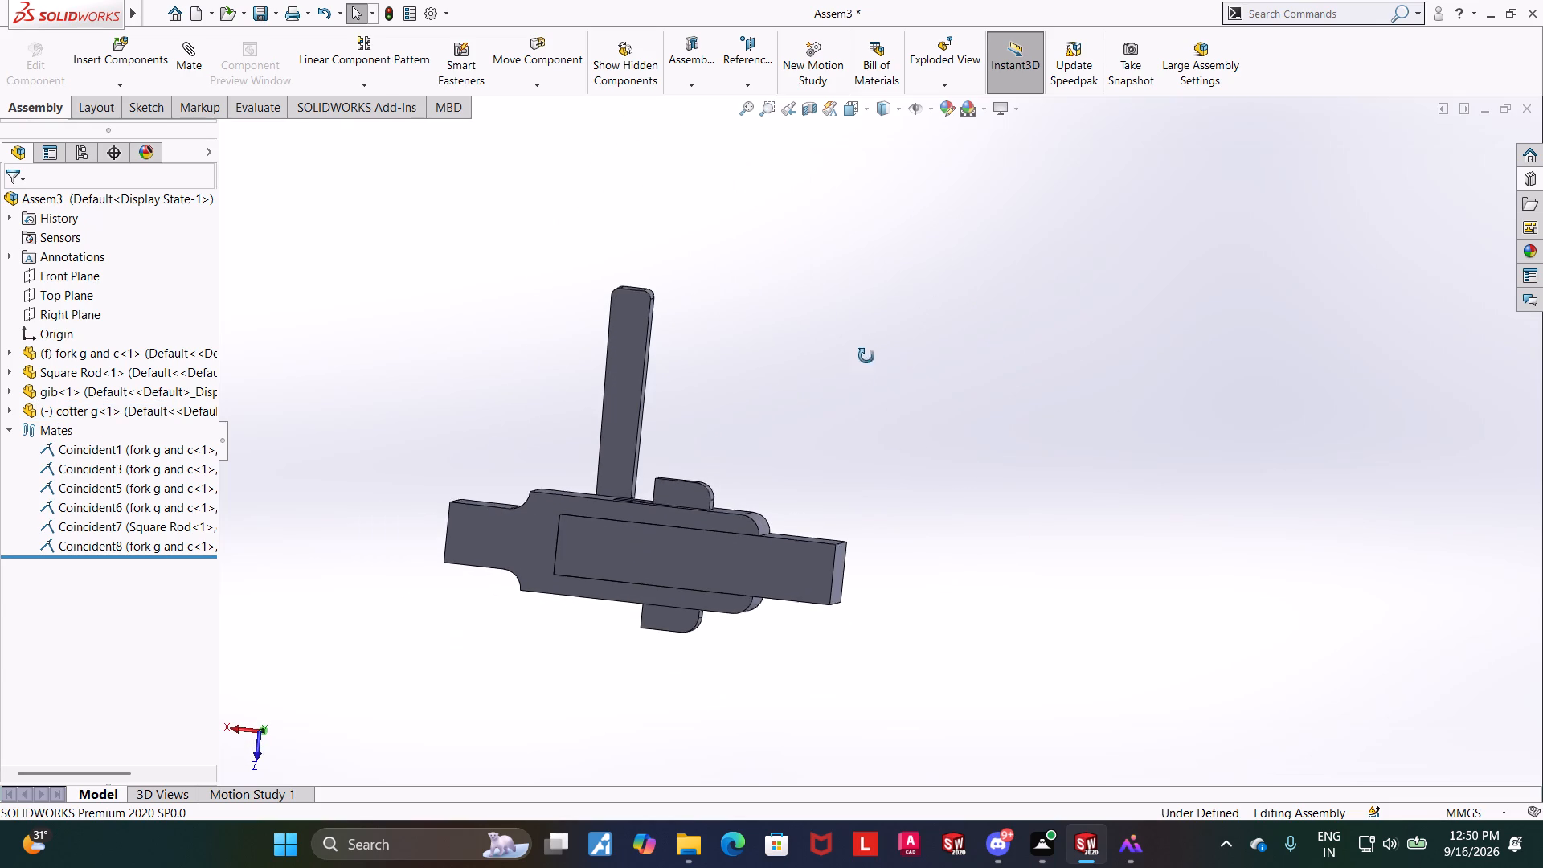
middle_drag(866, 356, 866, 394)
middle_drag(817, 375, 841, 674)
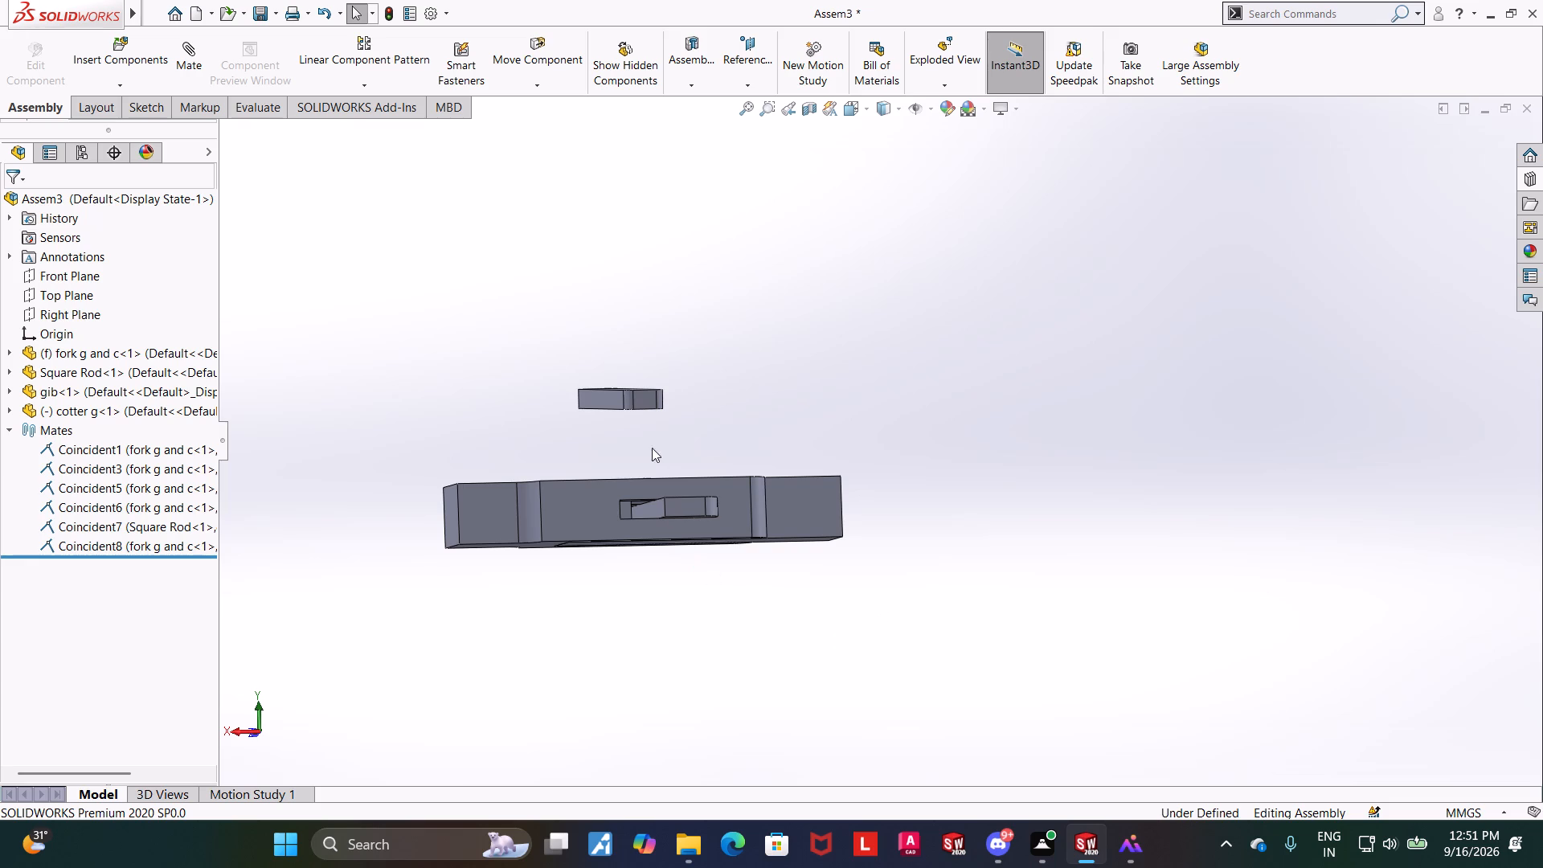
middle_drag(676, 400, 641, 265)
scroll(658, 395, down, 4)
click(616, 409)
scroll(790, 502, down, 4)
scroll(789, 502, up, 3)
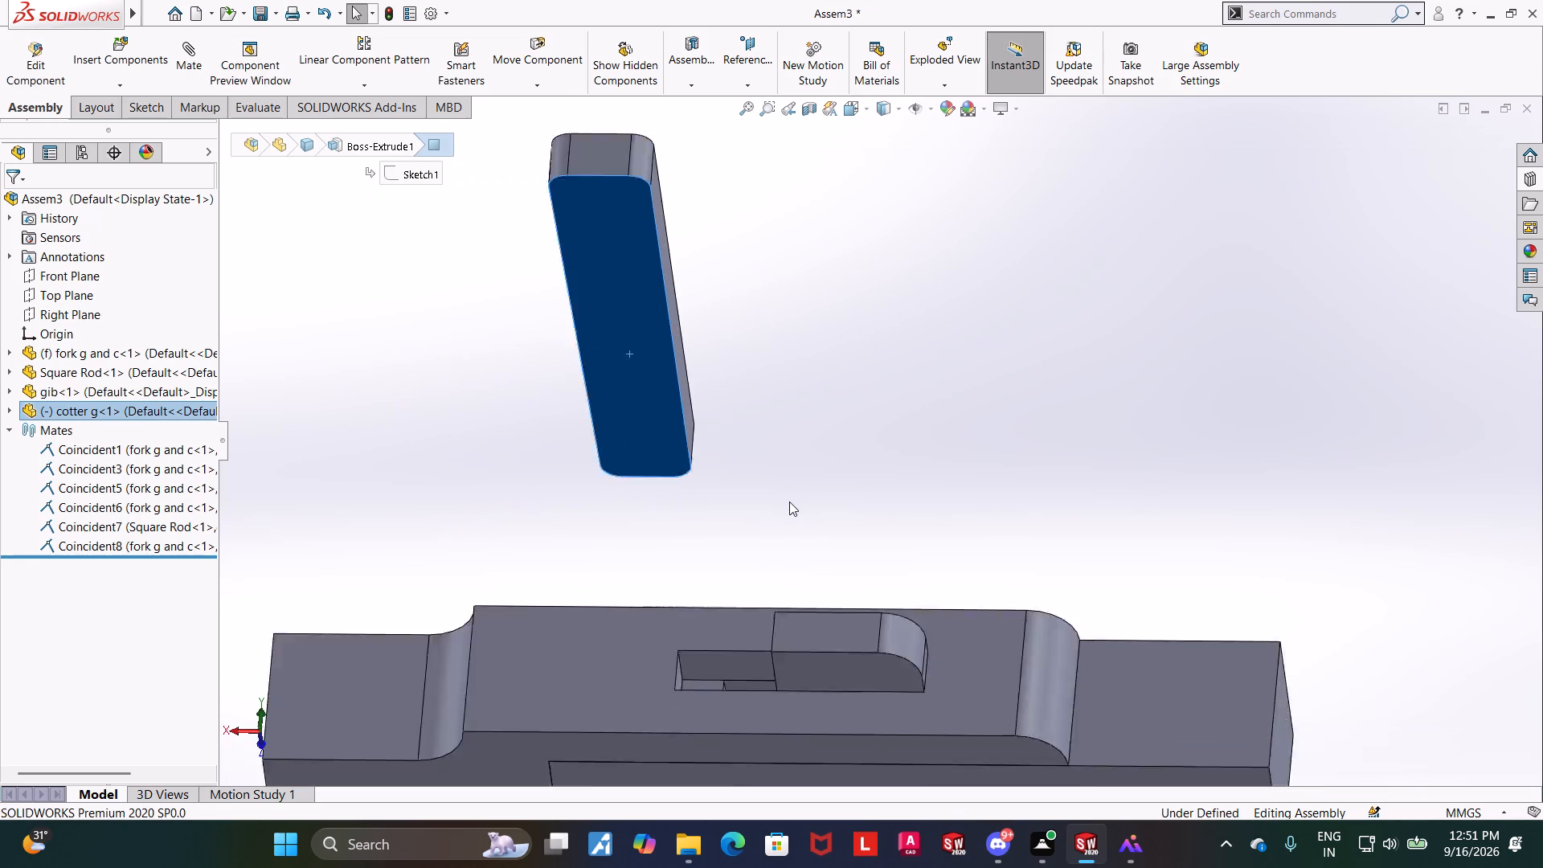
scroll(789, 502, up, 3)
middle_drag(804, 497, 801, 682)
scroll(804, 553, down, 6)
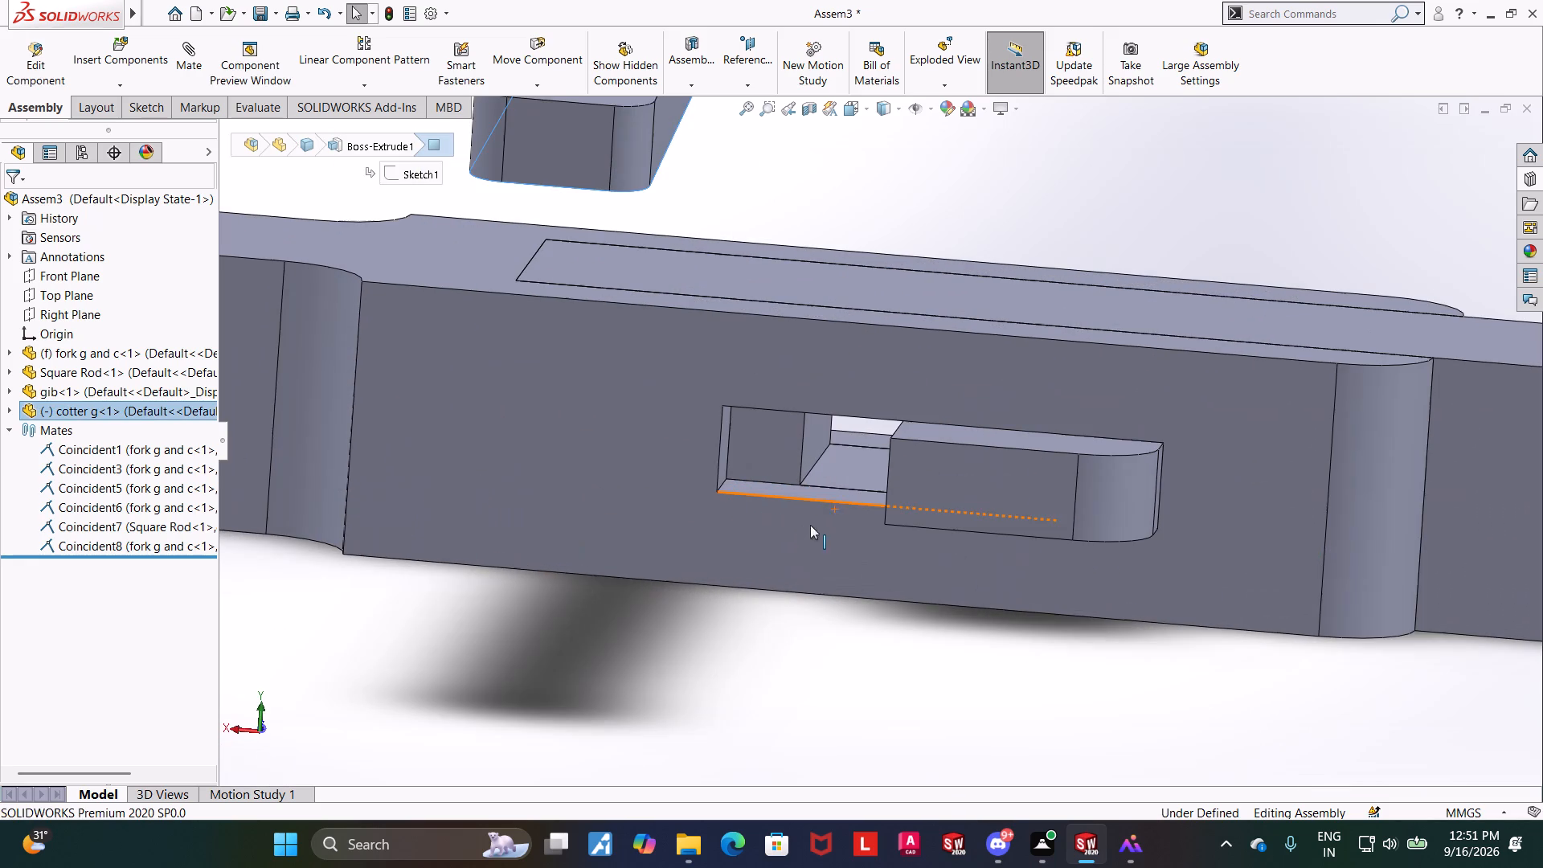
ctrl+click(841, 466)
click(189, 59)
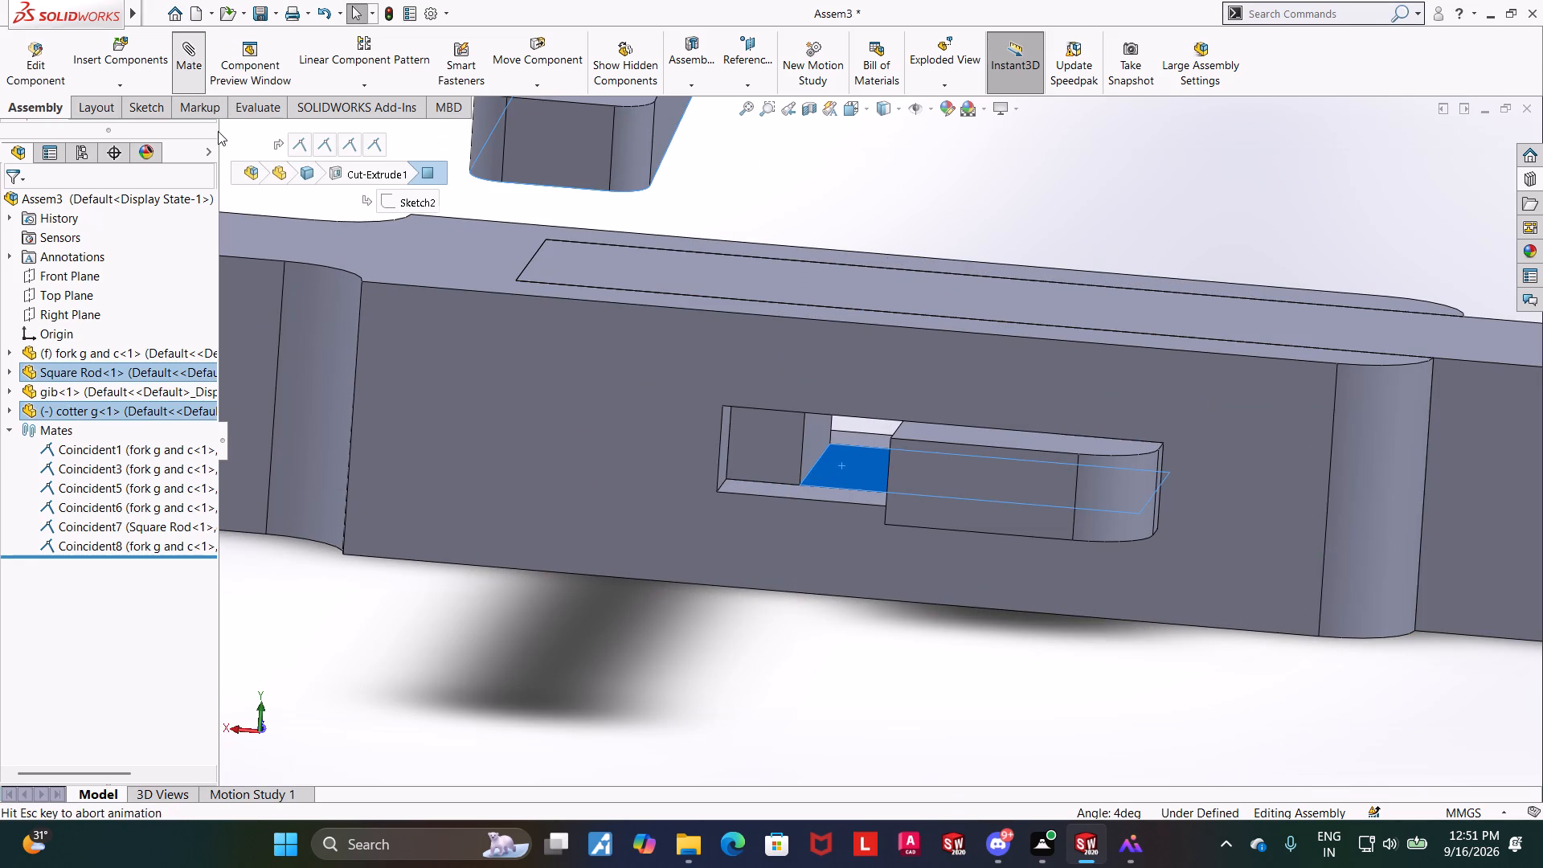
click(18, 203)
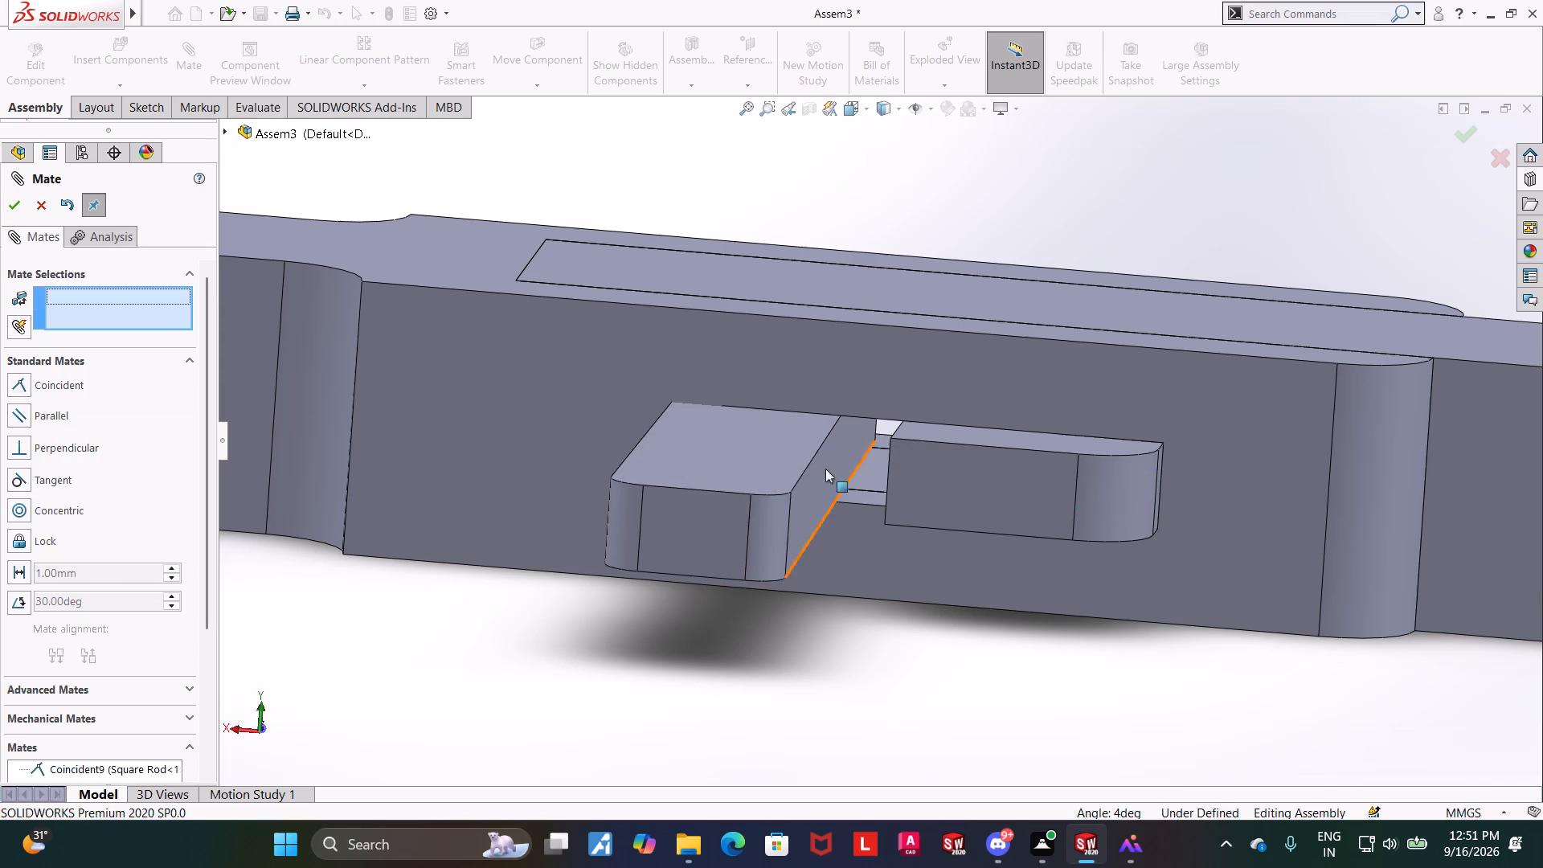
Move the cotter within the slot and examine its fit beside the gib.
drag(716, 526, 789, 527)
middle_drag(858, 618, 916, 484)
drag(864, 431, 876, 458)
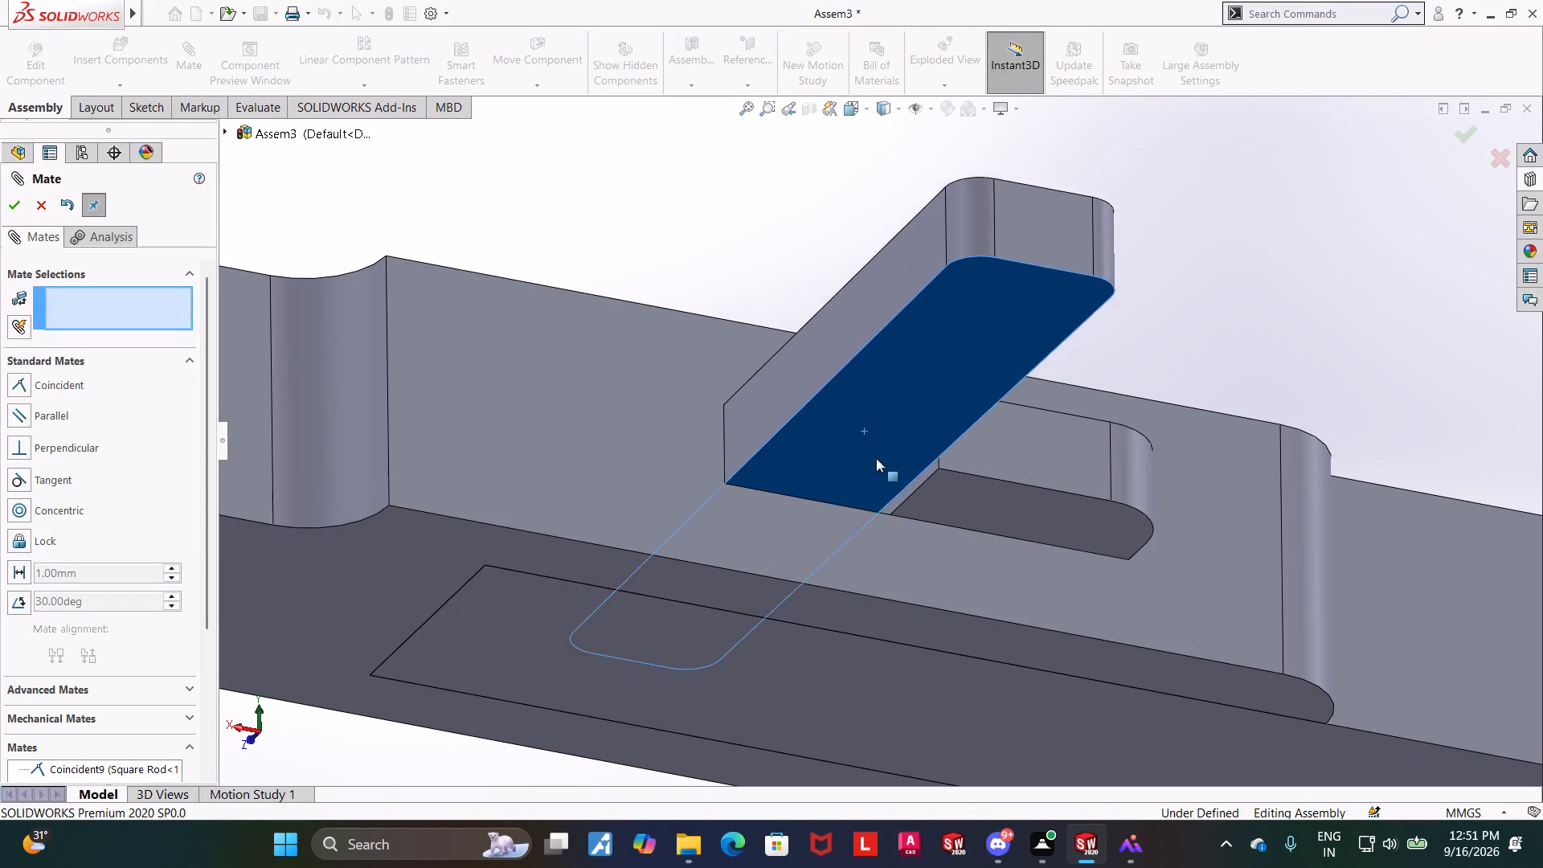
drag(876, 458, 822, 489)
scroll(784, 522, up, 7)
middle_drag(801, 575, 804, 566)
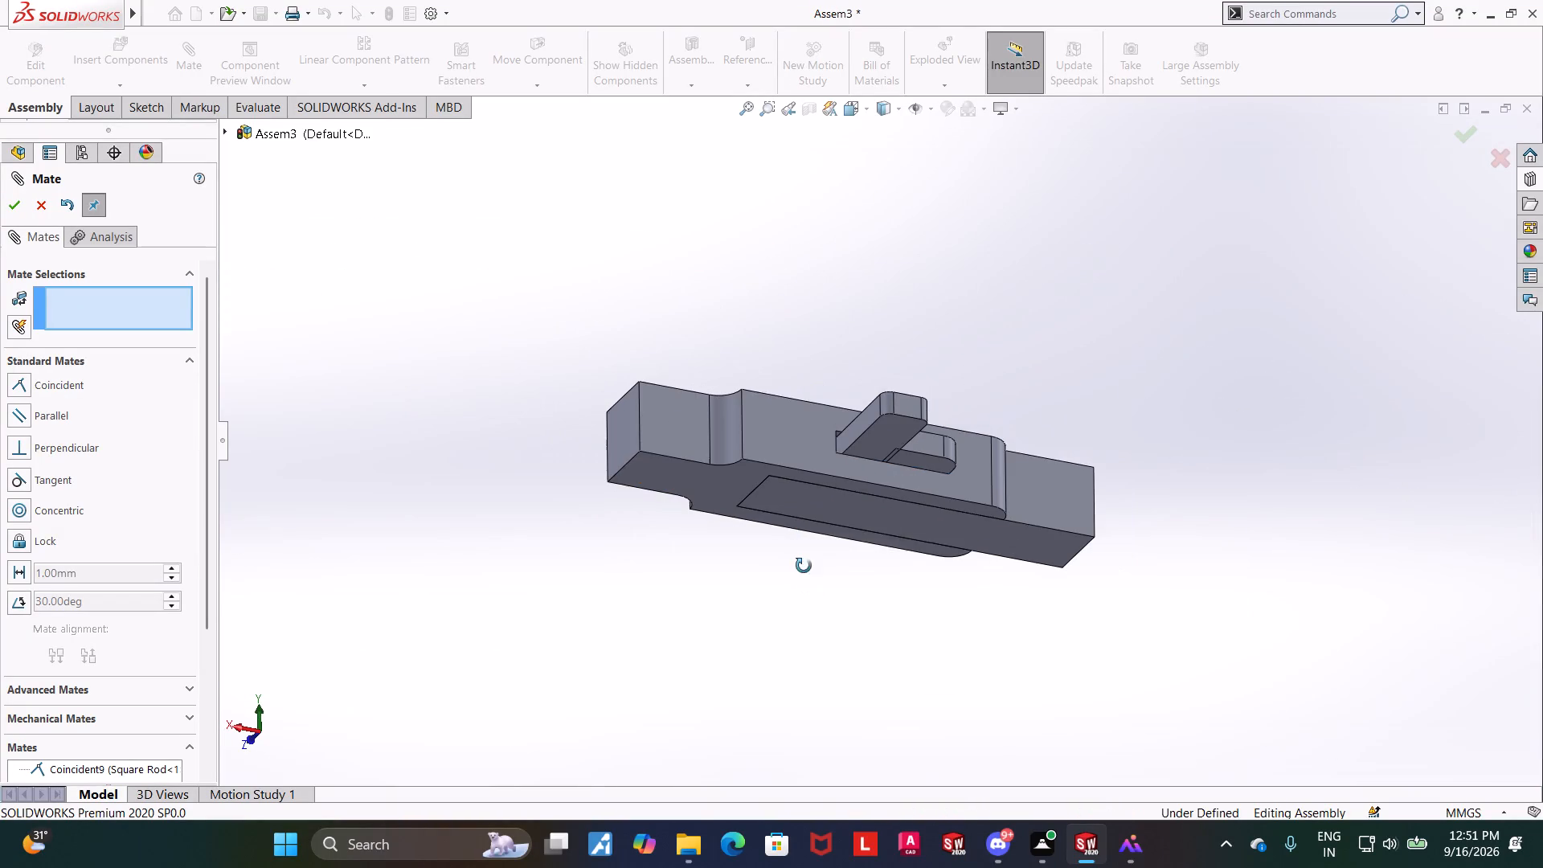
middle_drag(804, 566, 765, 515)
scroll(906, 383, down, 5)
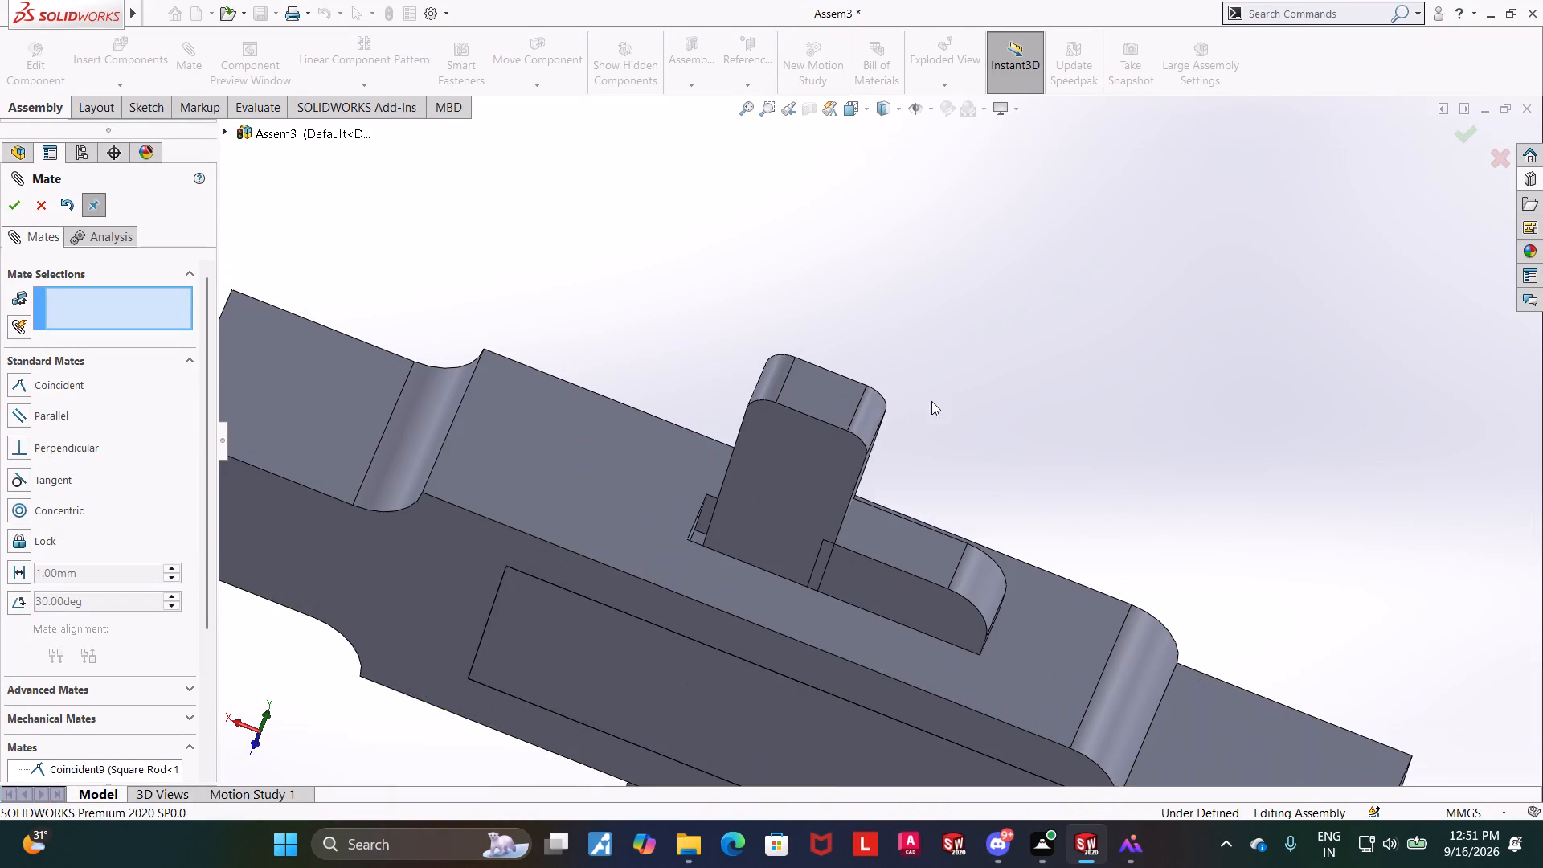
middle_drag(990, 426, 989, 465)
Pull the cotter out of the slot and mate its narrow side face coincident with the Square Rod slot's end wall opposite the gib.
drag(788, 514, 931, 184)
click(1098, 375)
middle_drag(1098, 374, 1133, 413)
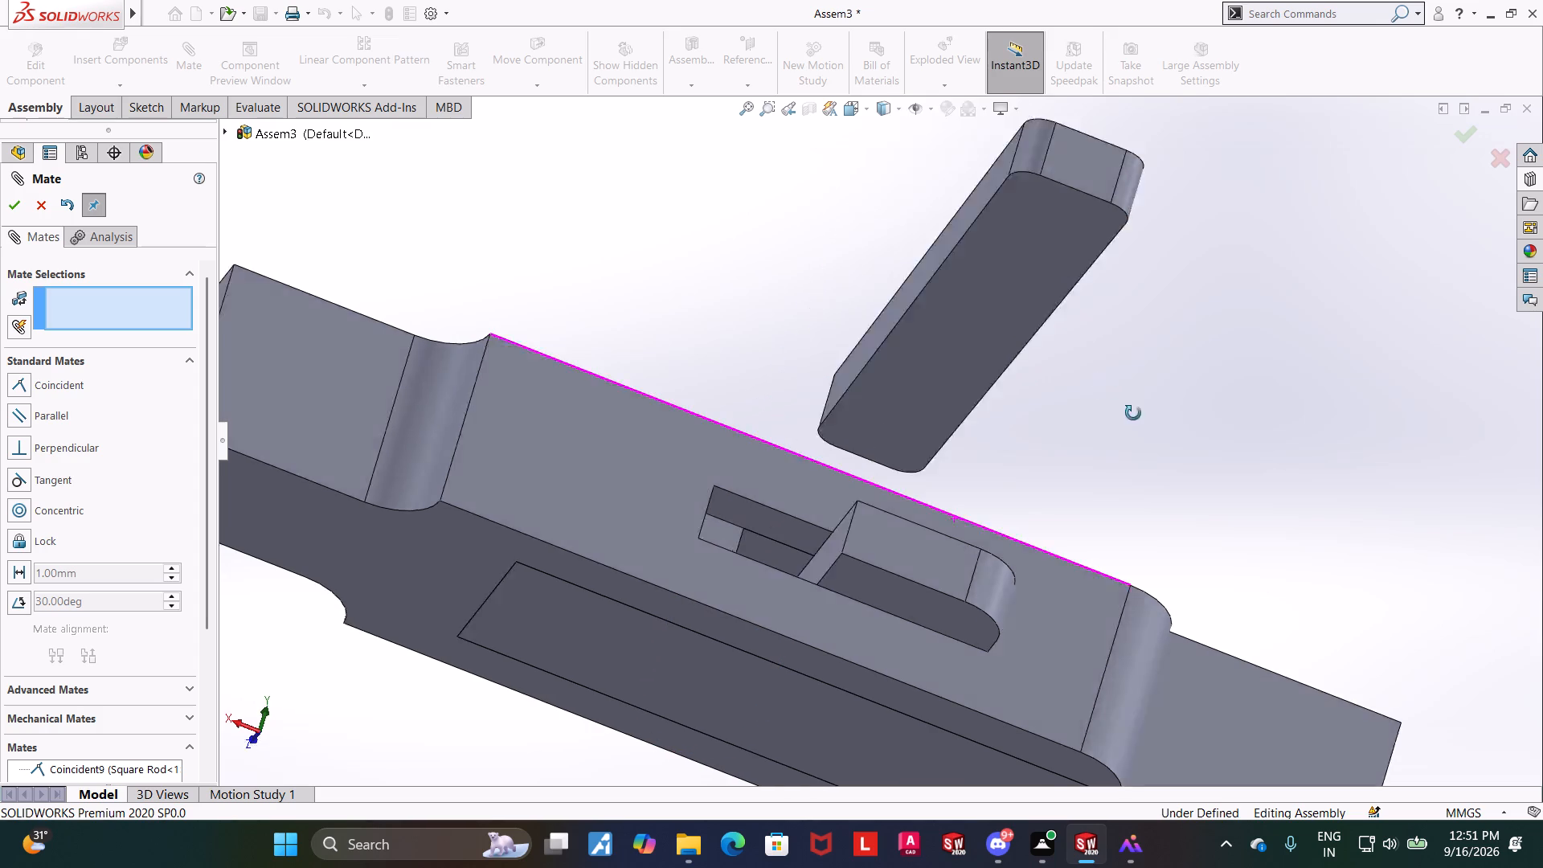
middle_drag(1133, 413, 1160, 452)
click(1149, 473)
middle_drag(1019, 415, 897, 392)
scroll(779, 560, down, 3)
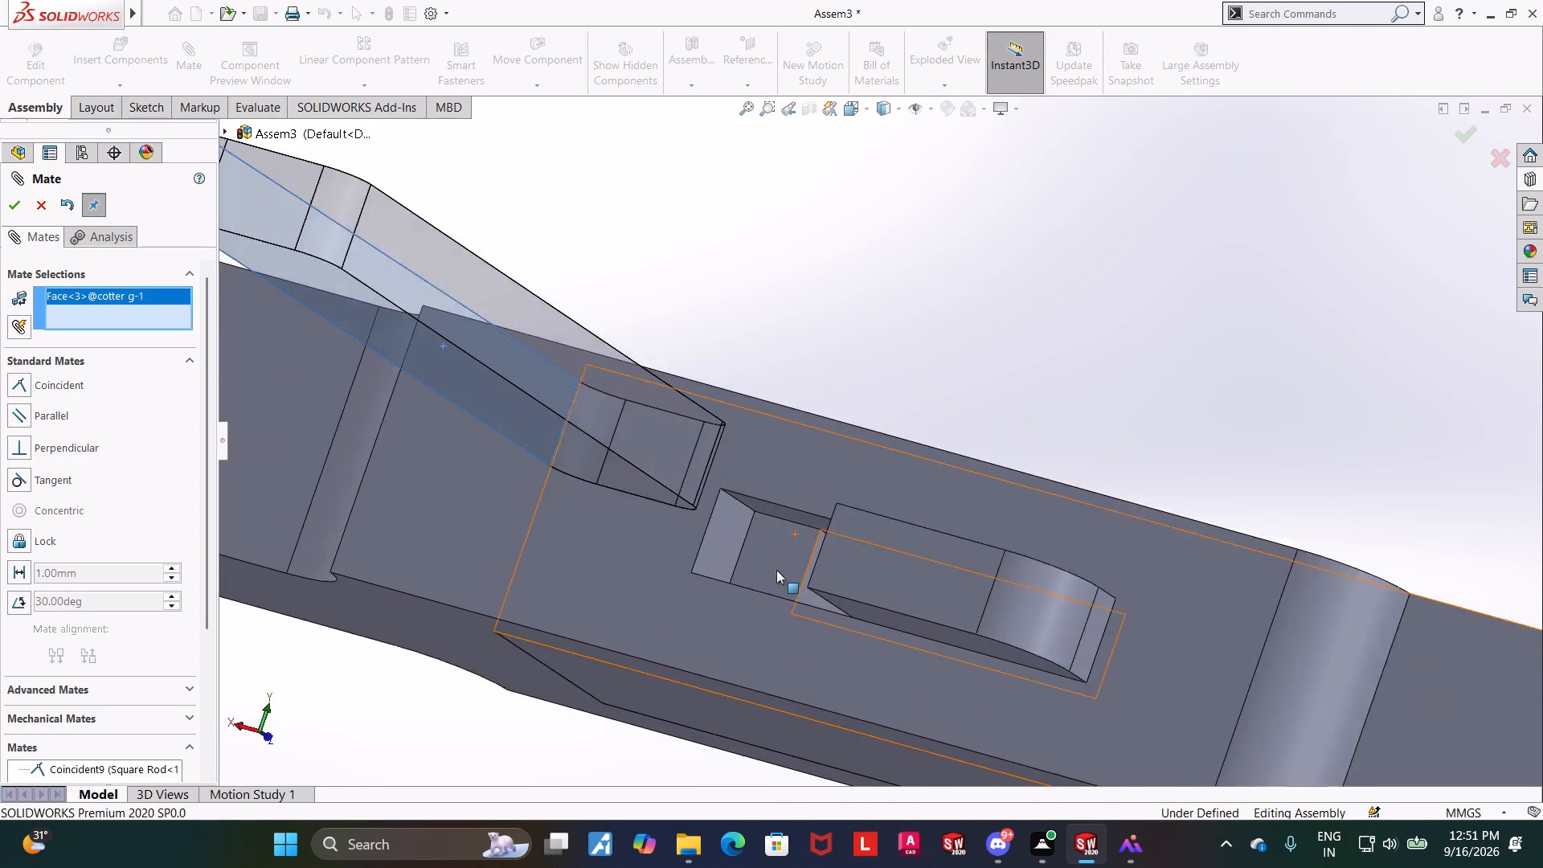
scroll(776, 570, down, 2)
middle_drag(1016, 174, 1049, 223)
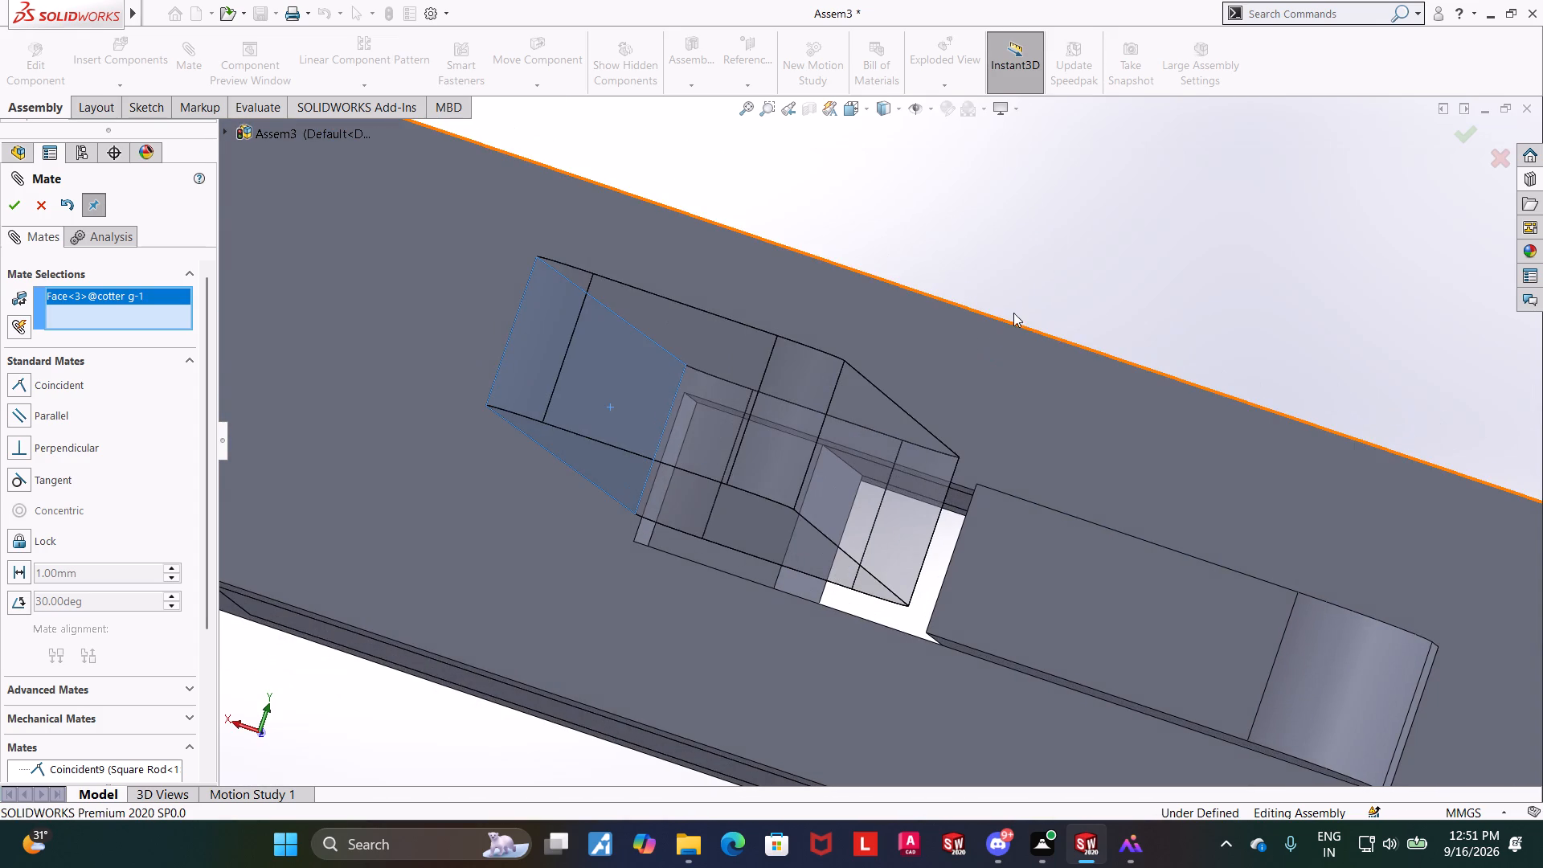
middle_drag(1112, 252, 1091, 242)
ctrl+click(902, 511)
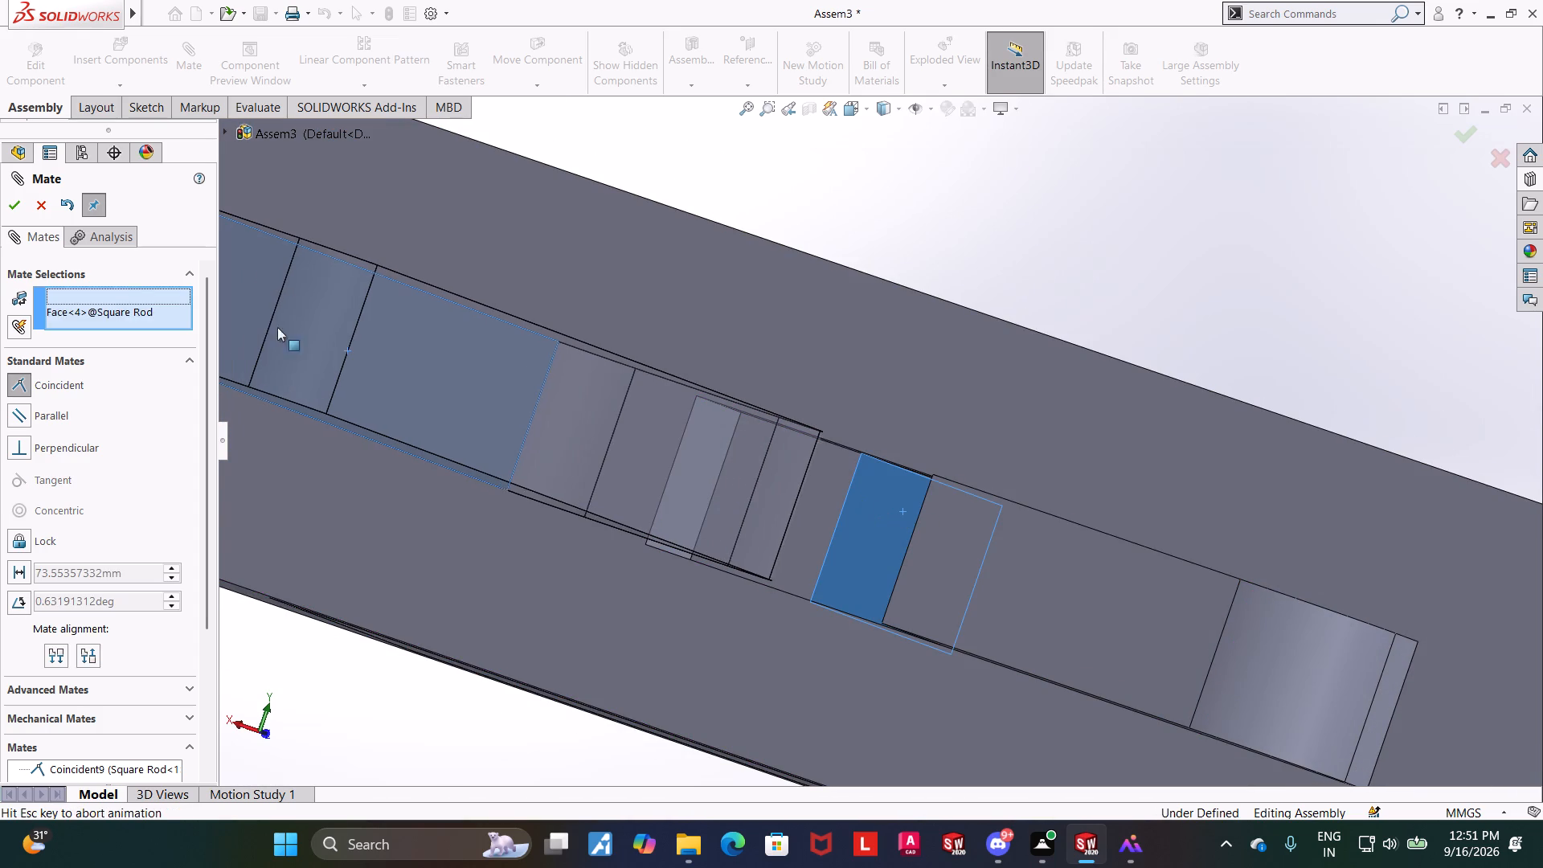
click(8, 197)
Slide the cotter back and forth through the aligned slots to check its movement and fit against the gib.
scroll(950, 239, up, 6)
middle_drag(818, 565, 911, 377)
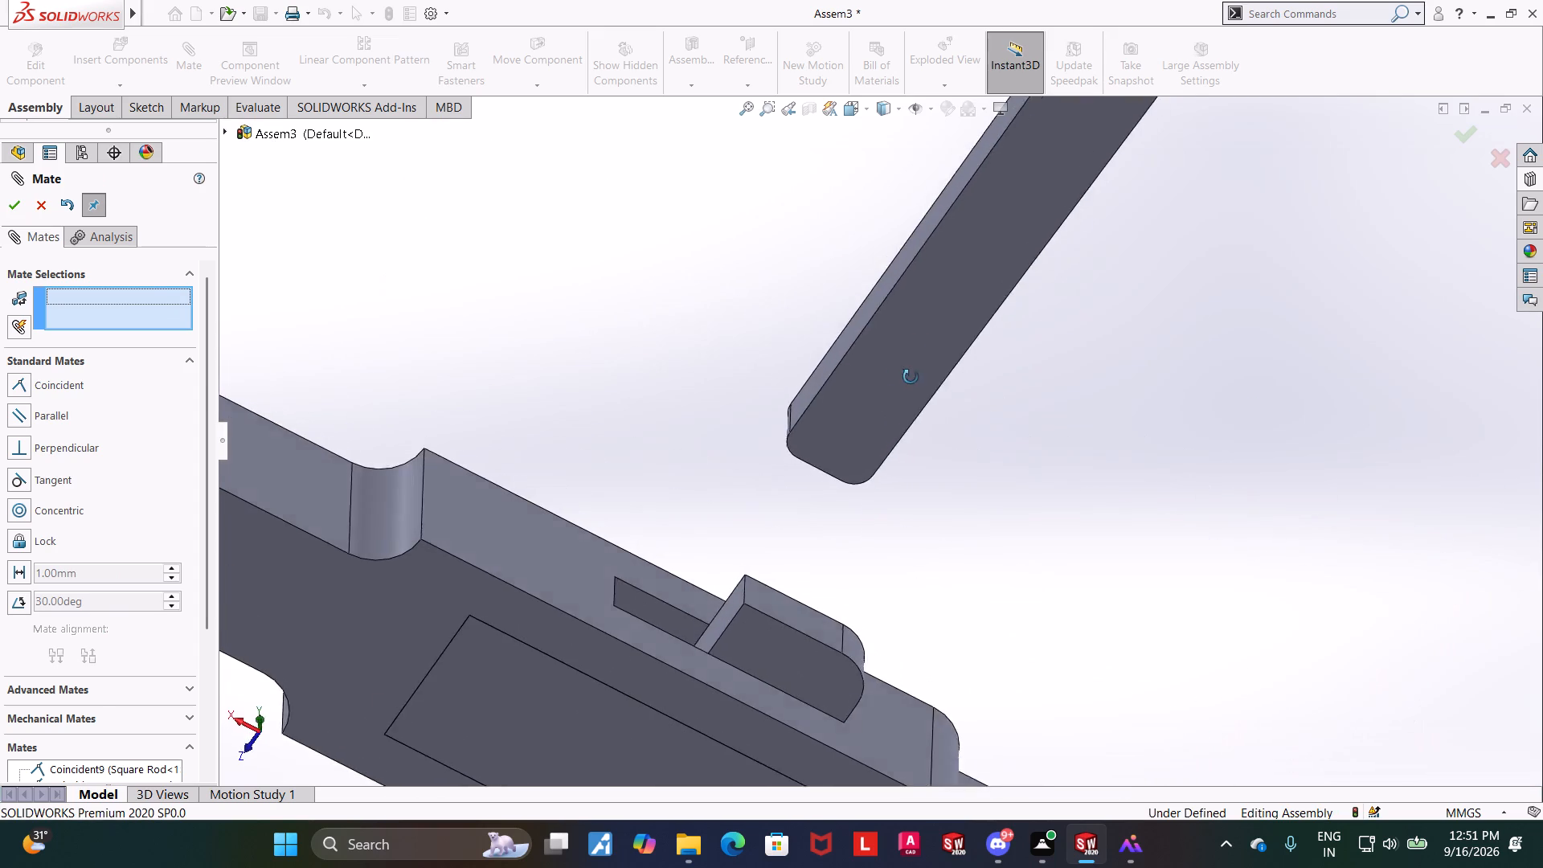
middle_drag(911, 377, 883, 379)
drag(877, 315, 694, 652)
middle_drag(955, 433, 972, 330)
scroll(973, 323, up, 1)
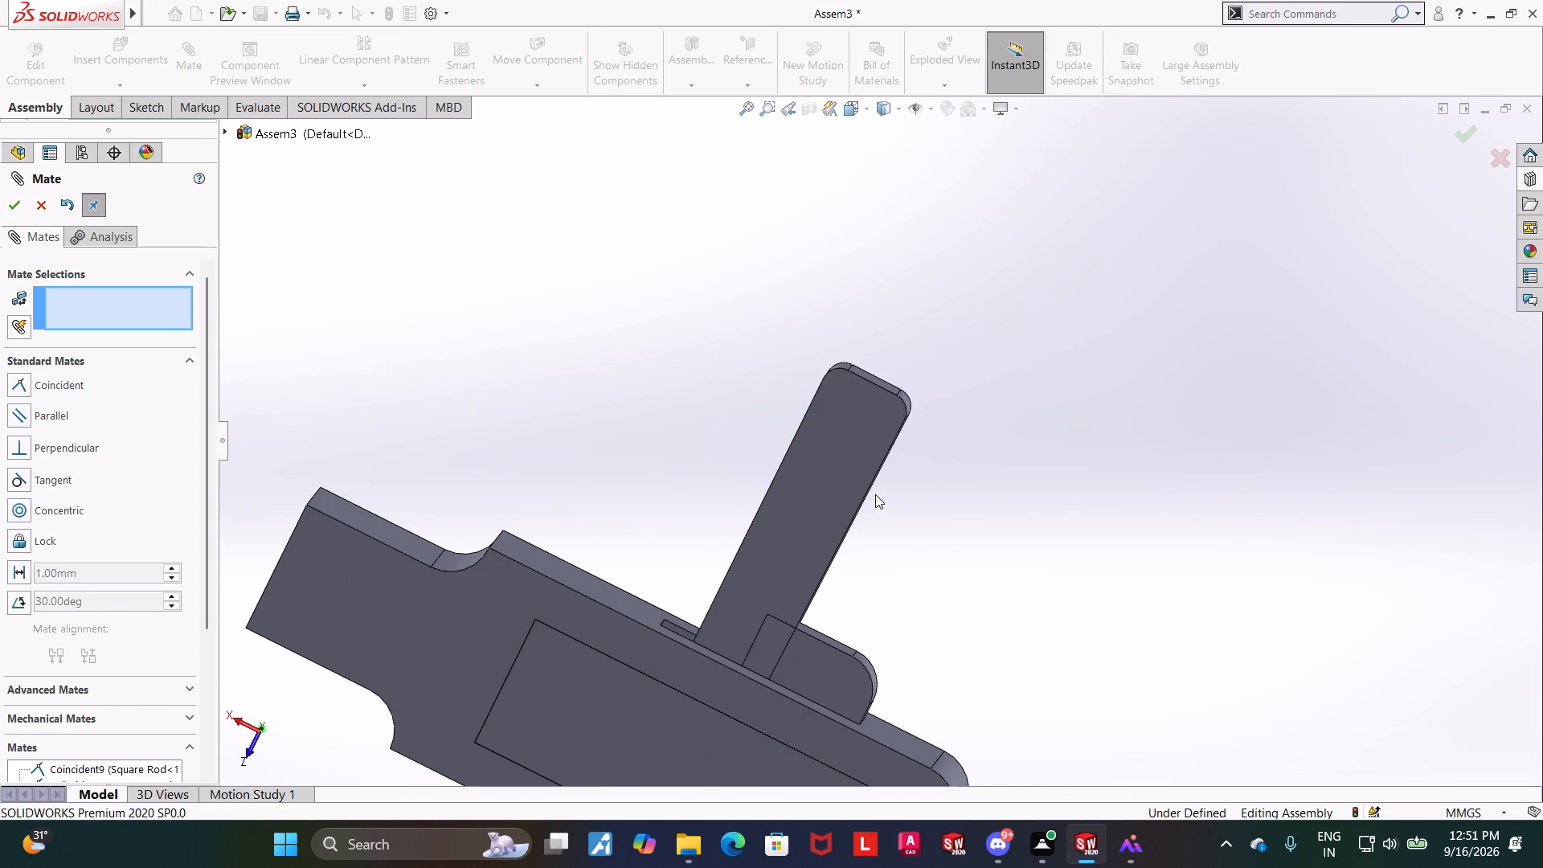
drag(822, 489, 690, 675)
scroll(821, 567, up, 7)
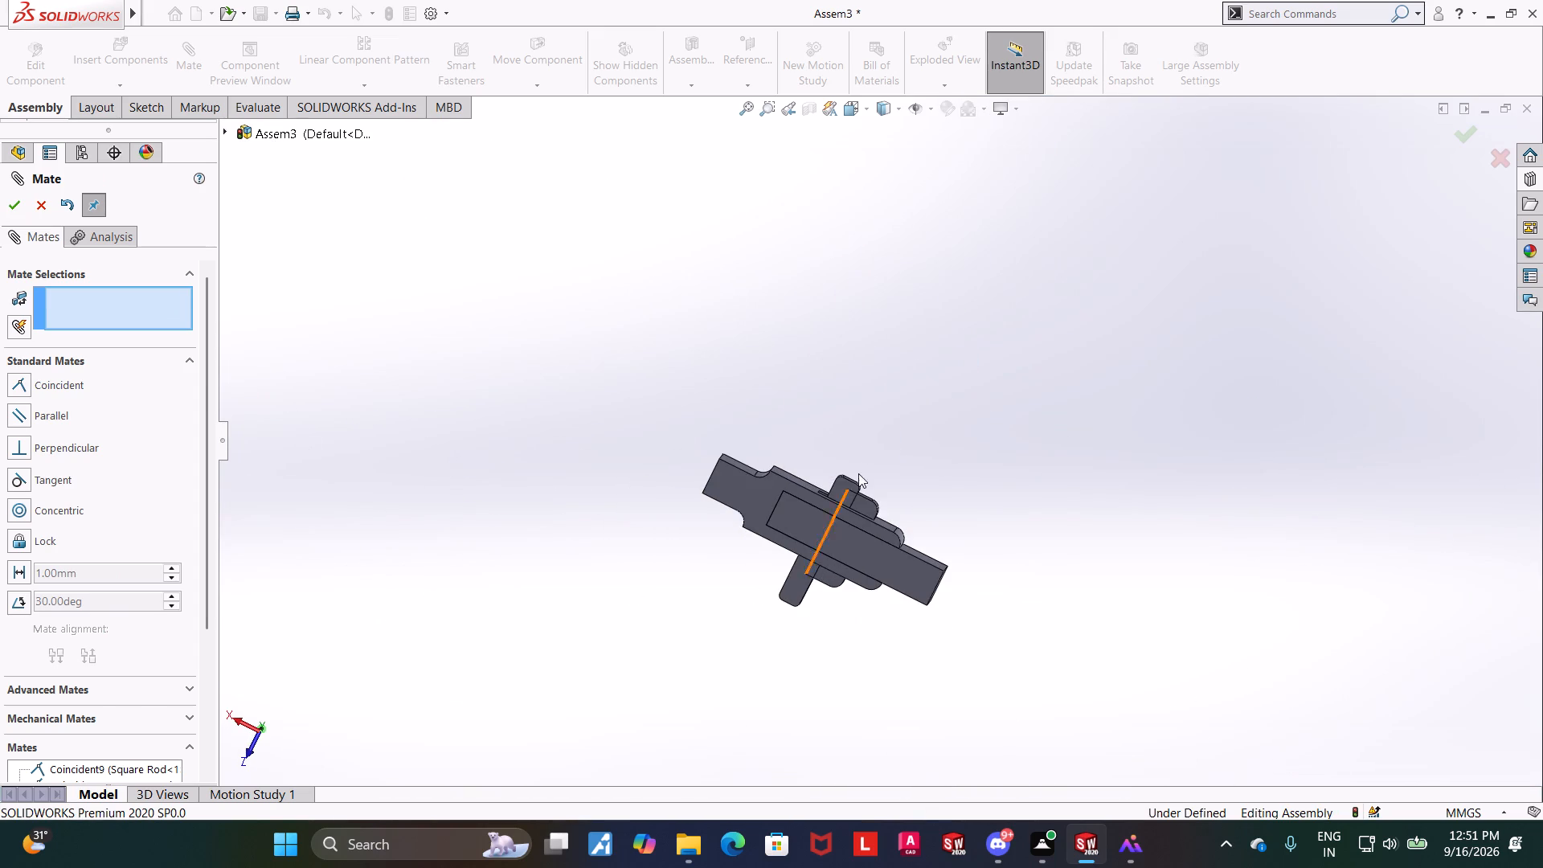
scroll(857, 492, down, 5)
scroll(882, 315, down, 5)
scroll(818, 487, up, 7)
scroll(847, 567, down, 5)
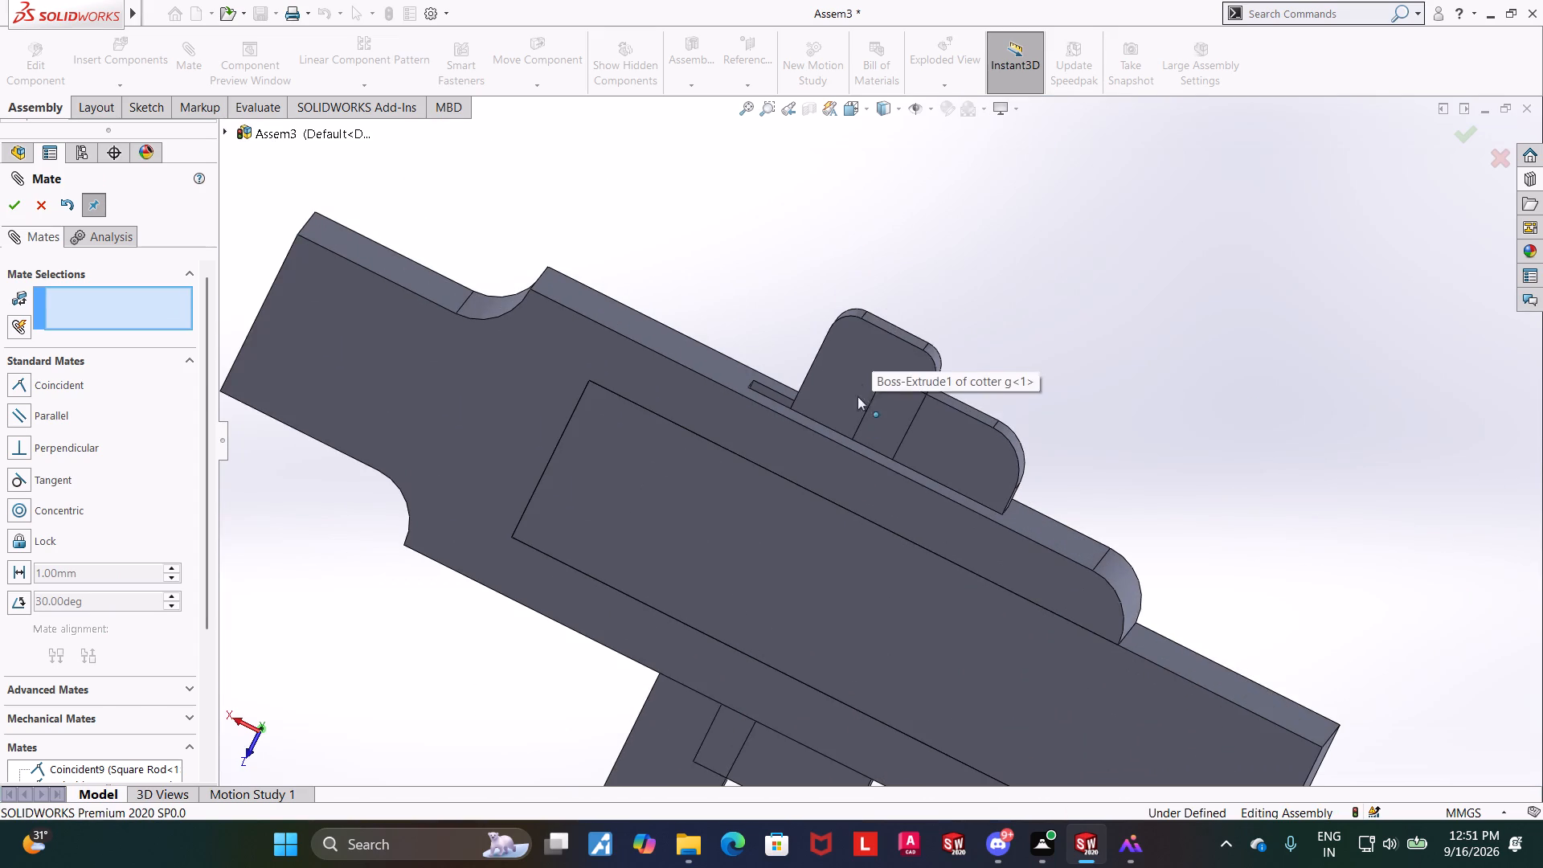
drag(857, 379, 979, 109)
middle_drag(1145, 269, 1075, 433)
drag(881, 319, 947, 154)
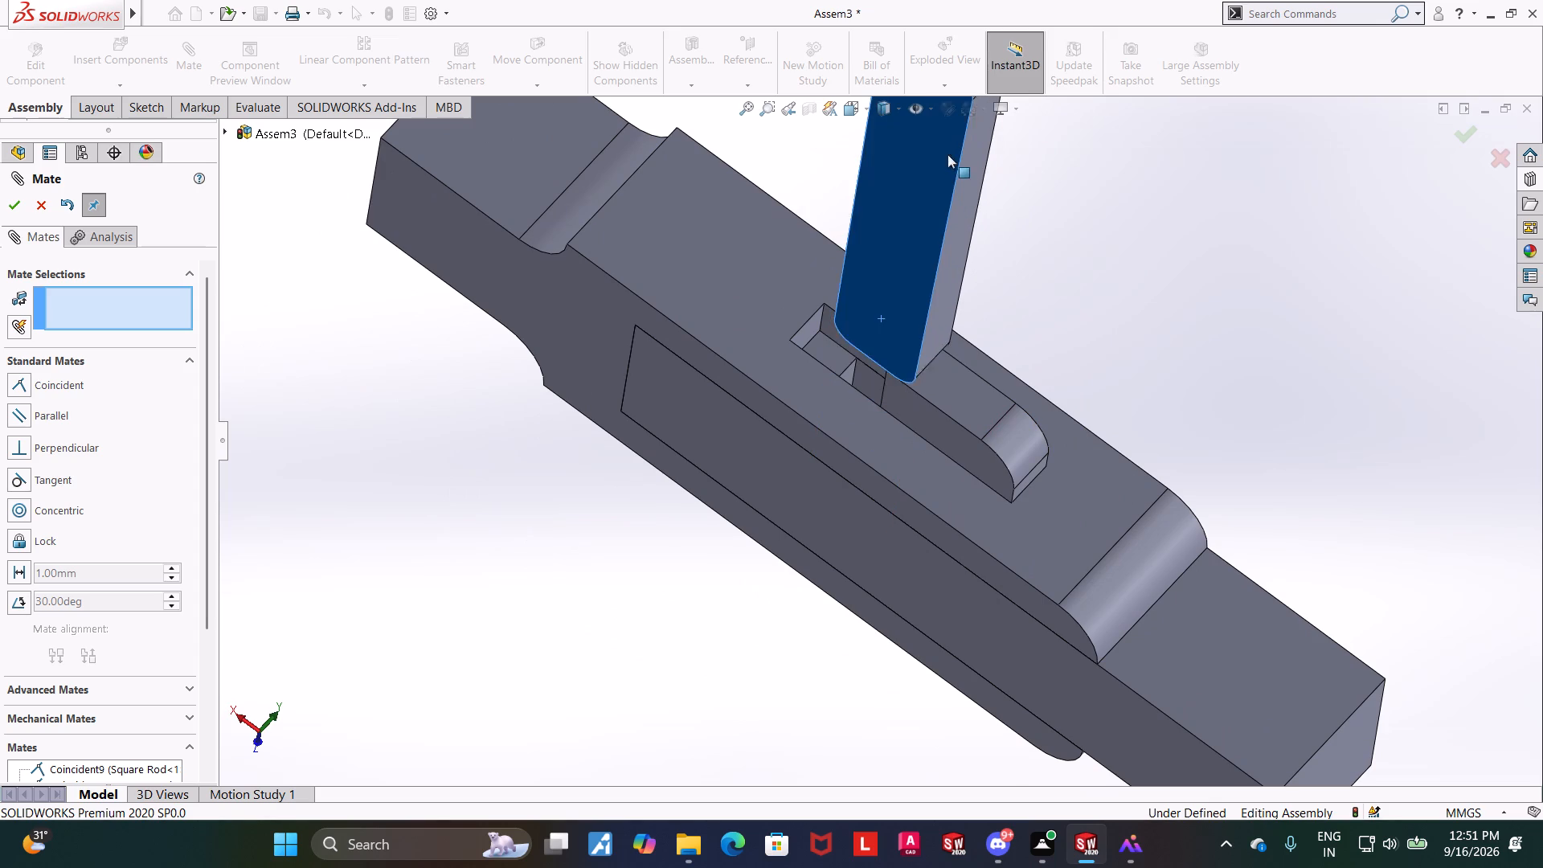
drag(947, 154, 949, 144)
scroll(1078, 223, up, 1)
middle_drag(1085, 225, 1095, 268)
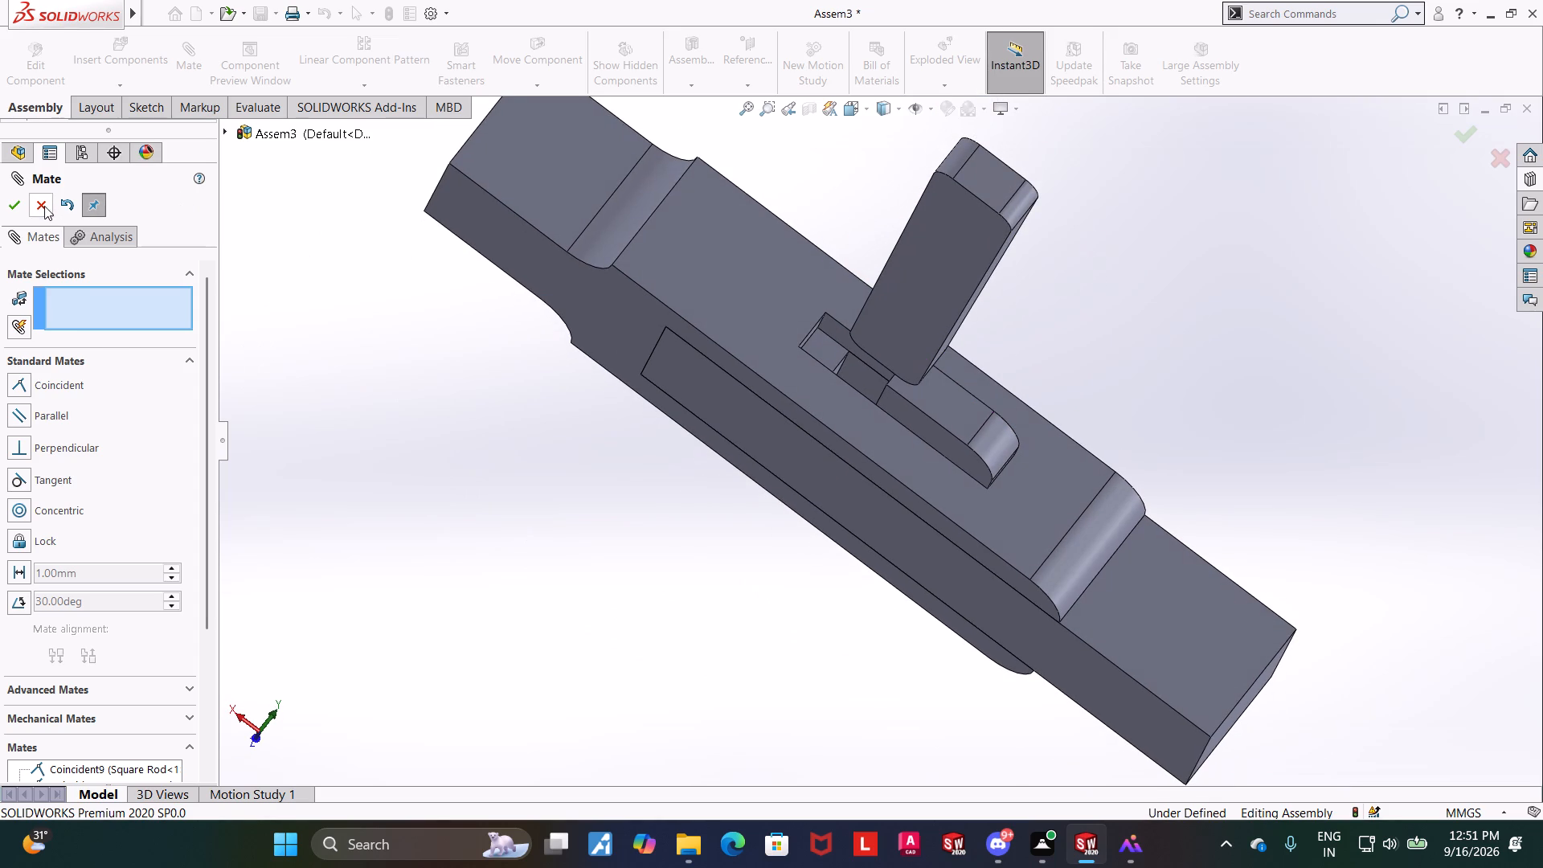
Delete the Coincident10 mate between the Square Rod and the cotter.
click(43, 205)
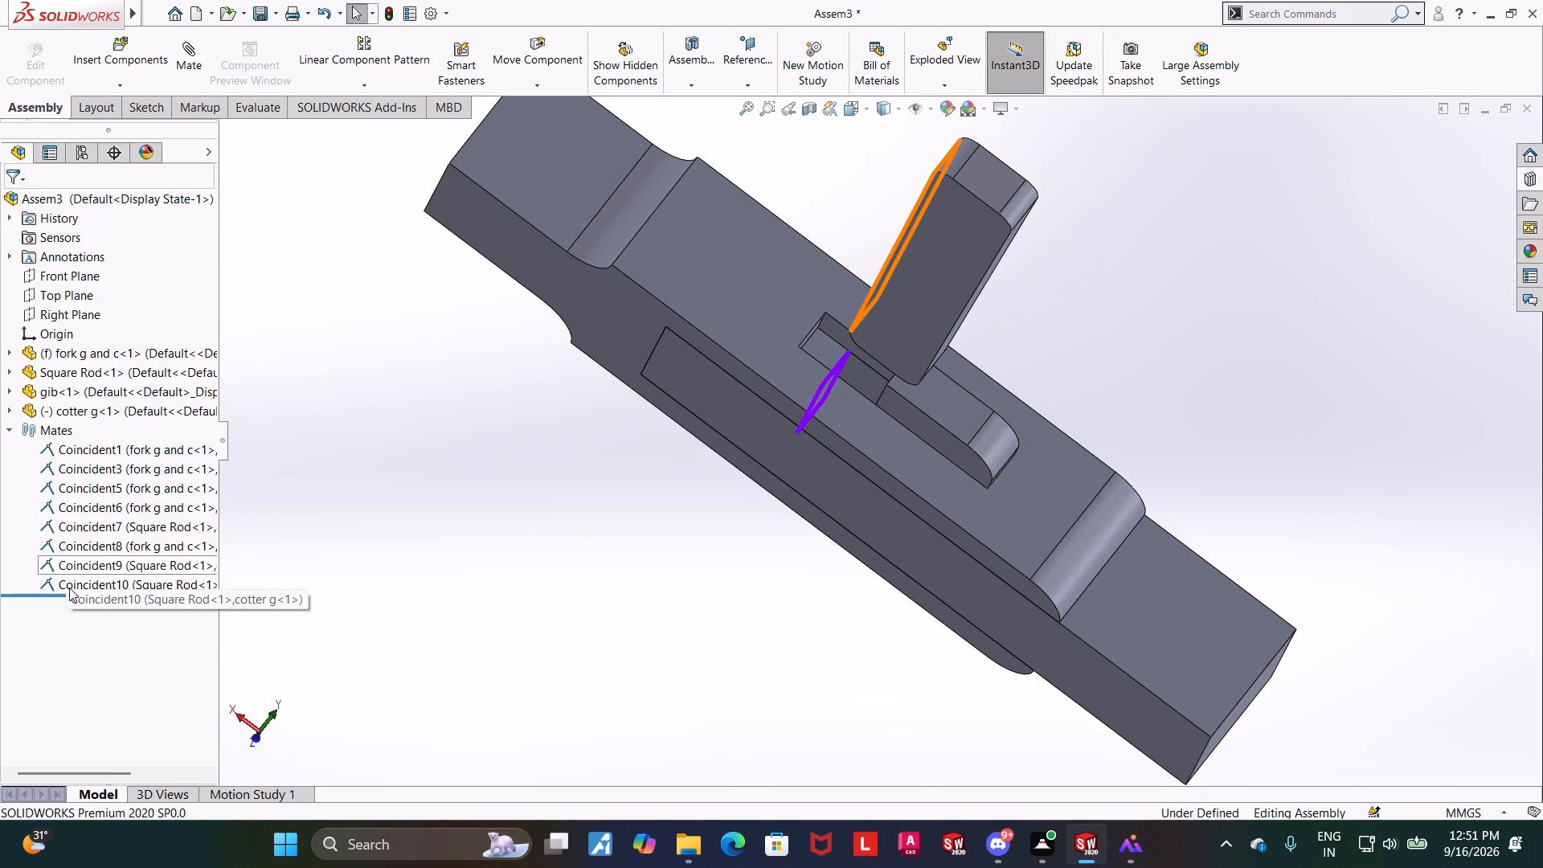
right_click(69, 588)
click(91, 602)
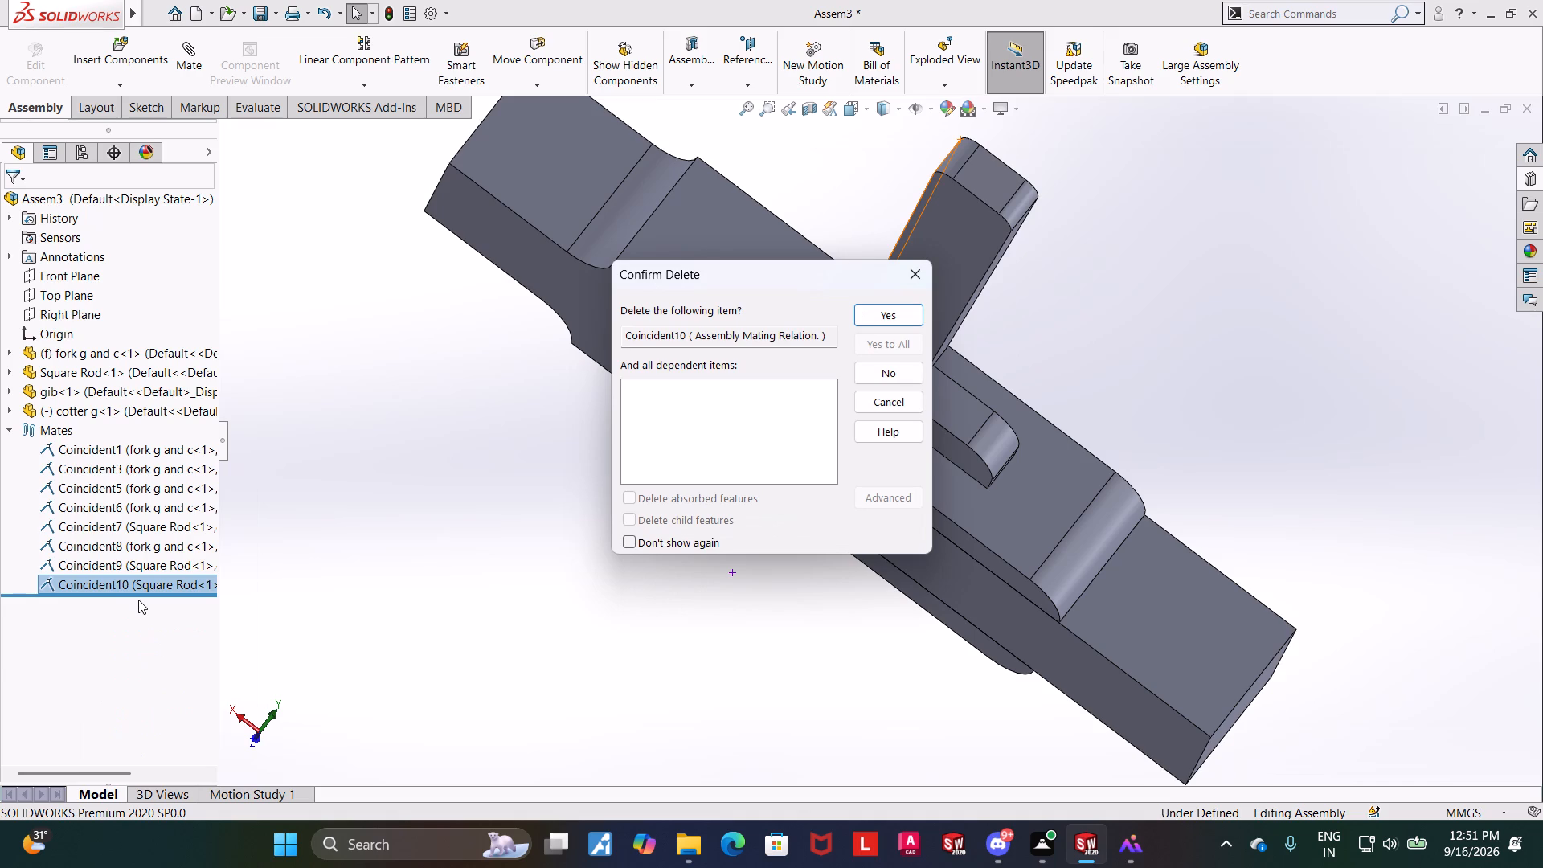
click(887, 310)
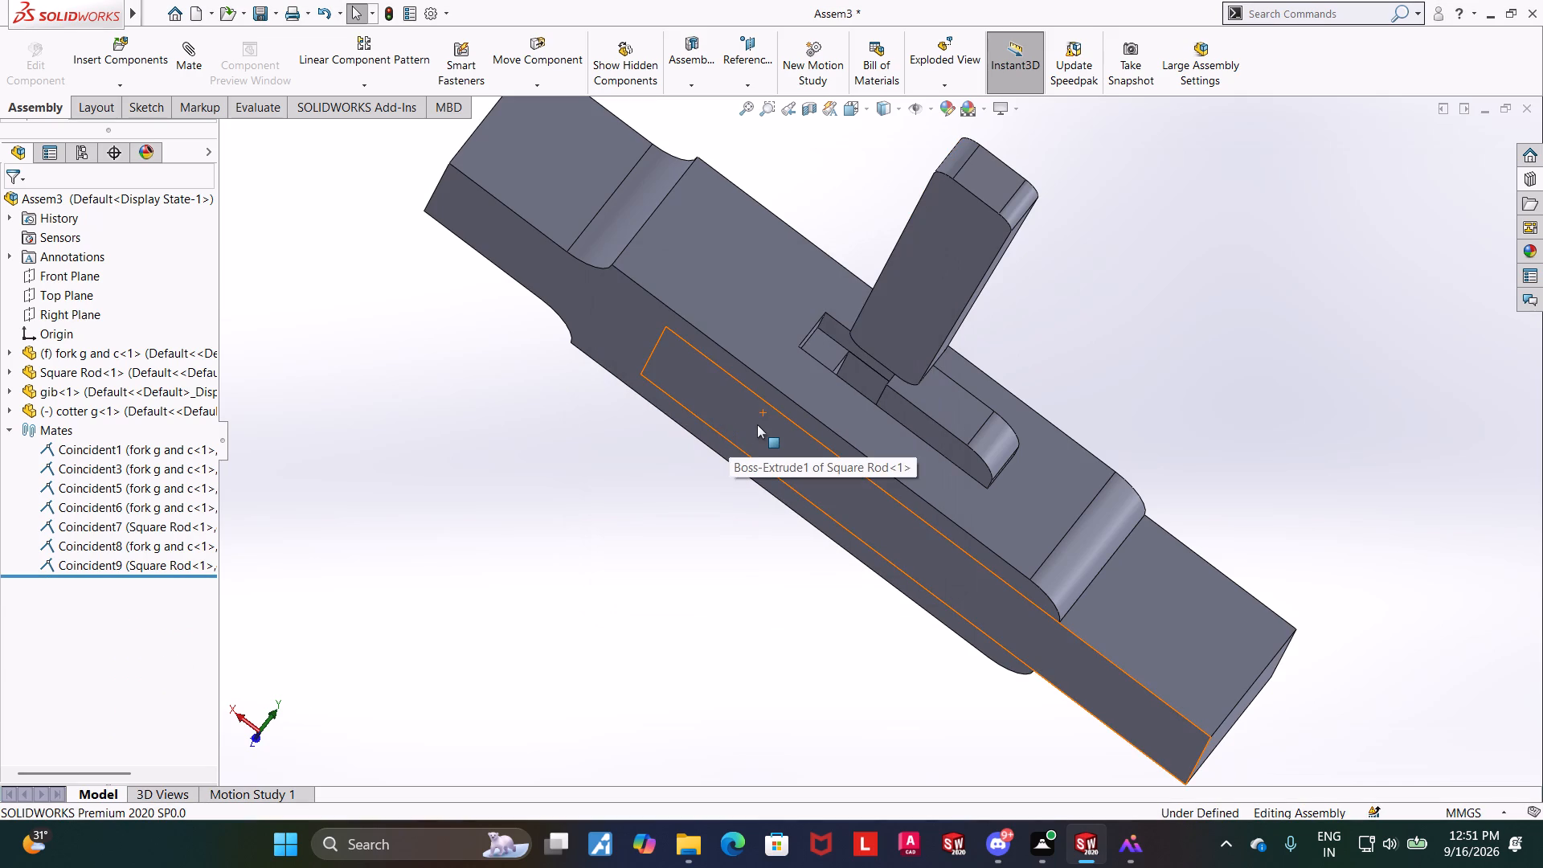
Slide the cotter further through the slots and examine its fit against the gib and slot walls from several angles.
scroll(910, 345, down, 3)
middle_drag(1108, 371, 1103, 414)
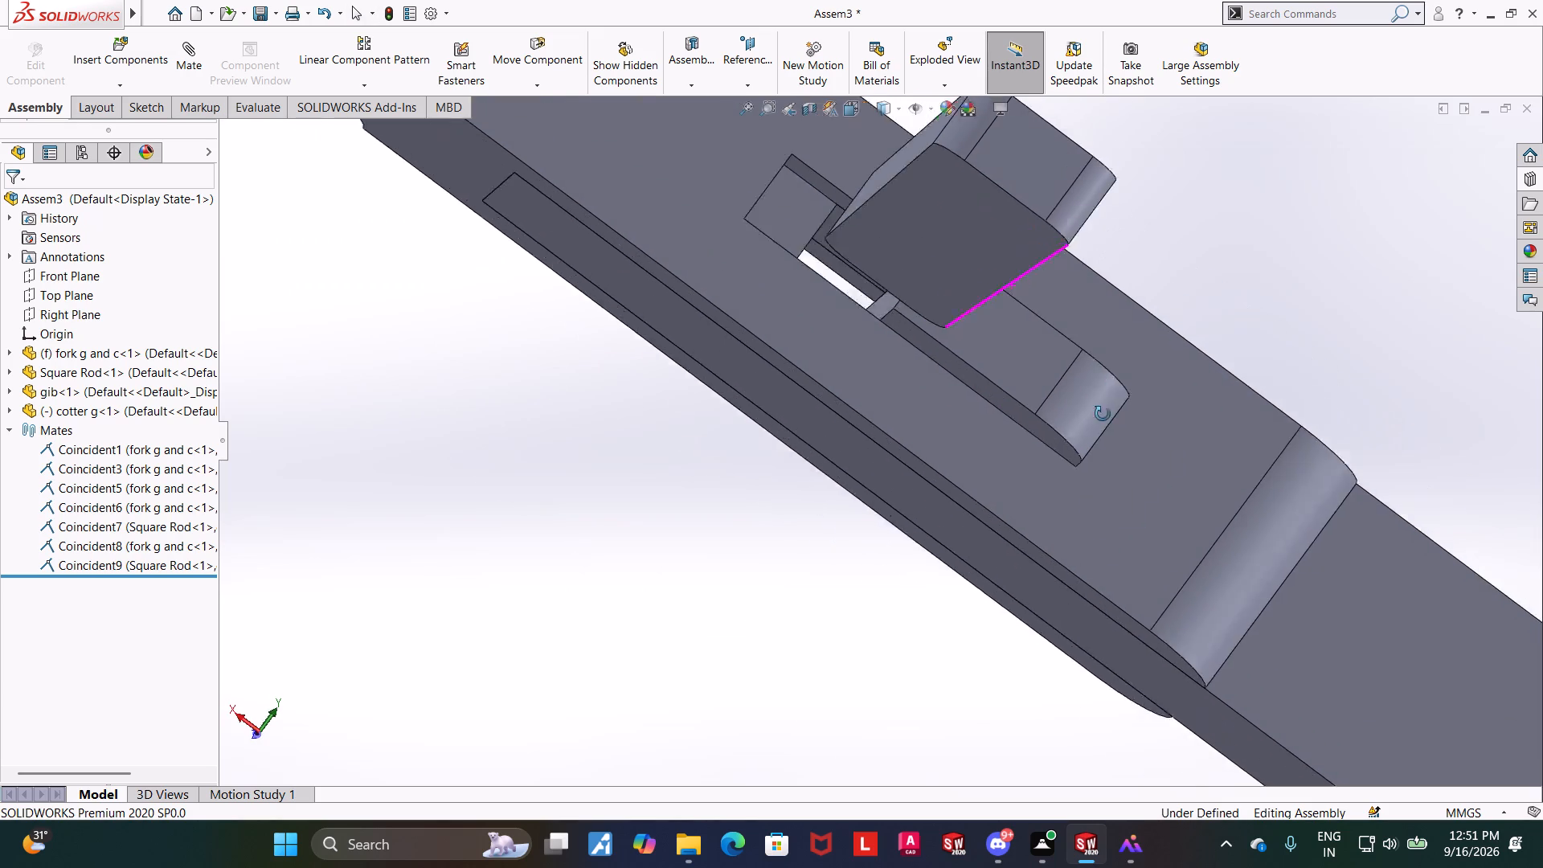
middle_drag(1103, 414, 1103, 406)
scroll(1103, 406, up, 4)
scroll(956, 358, down, 2)
middle_drag(1023, 403, 1040, 448)
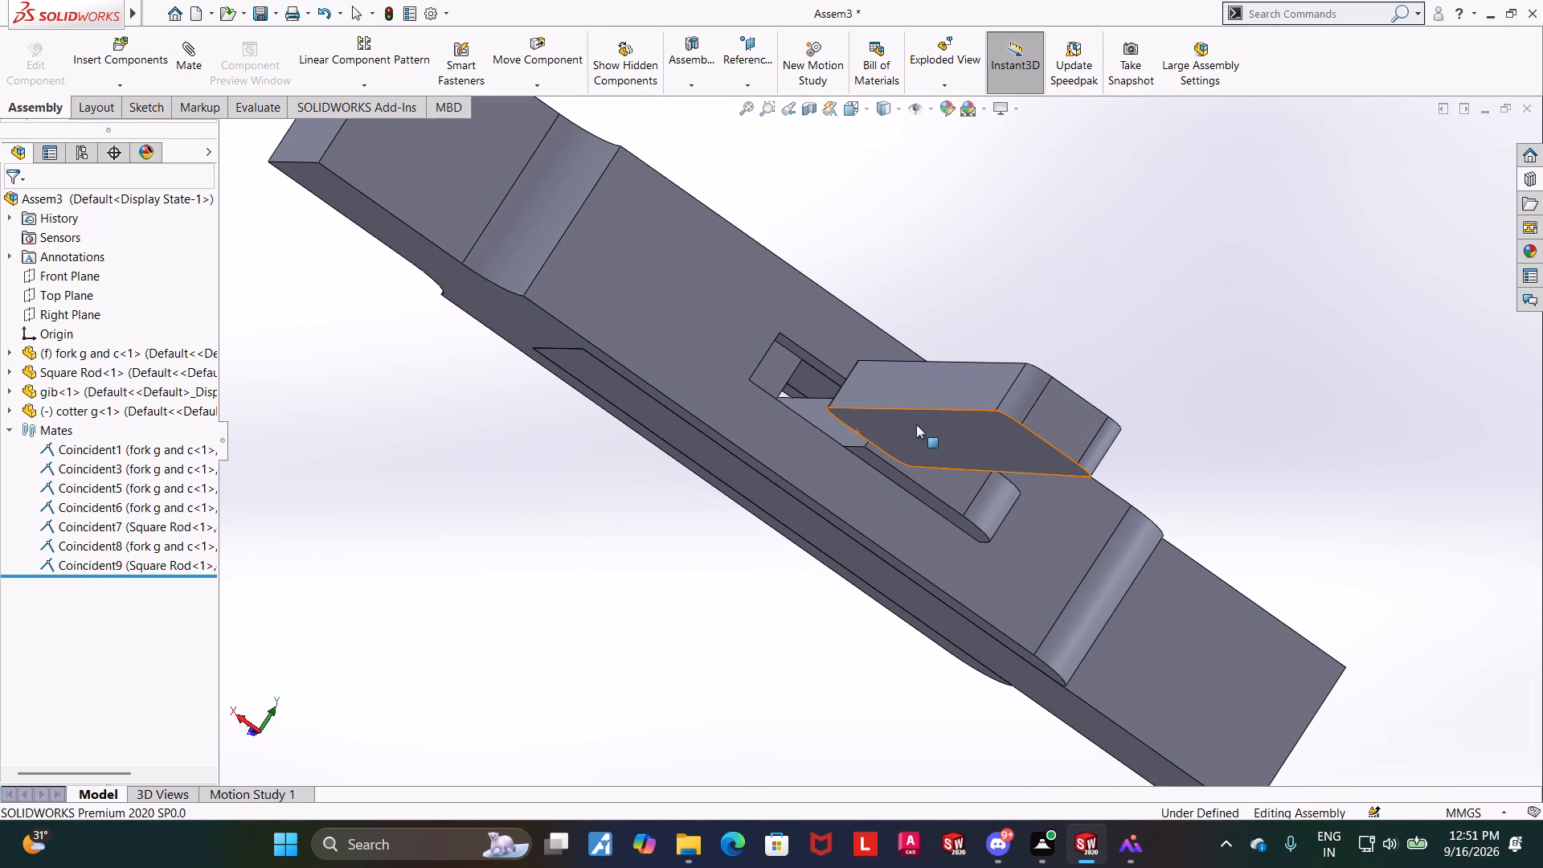
click(883, 389)
middle_drag(859, 303, 841, 272)
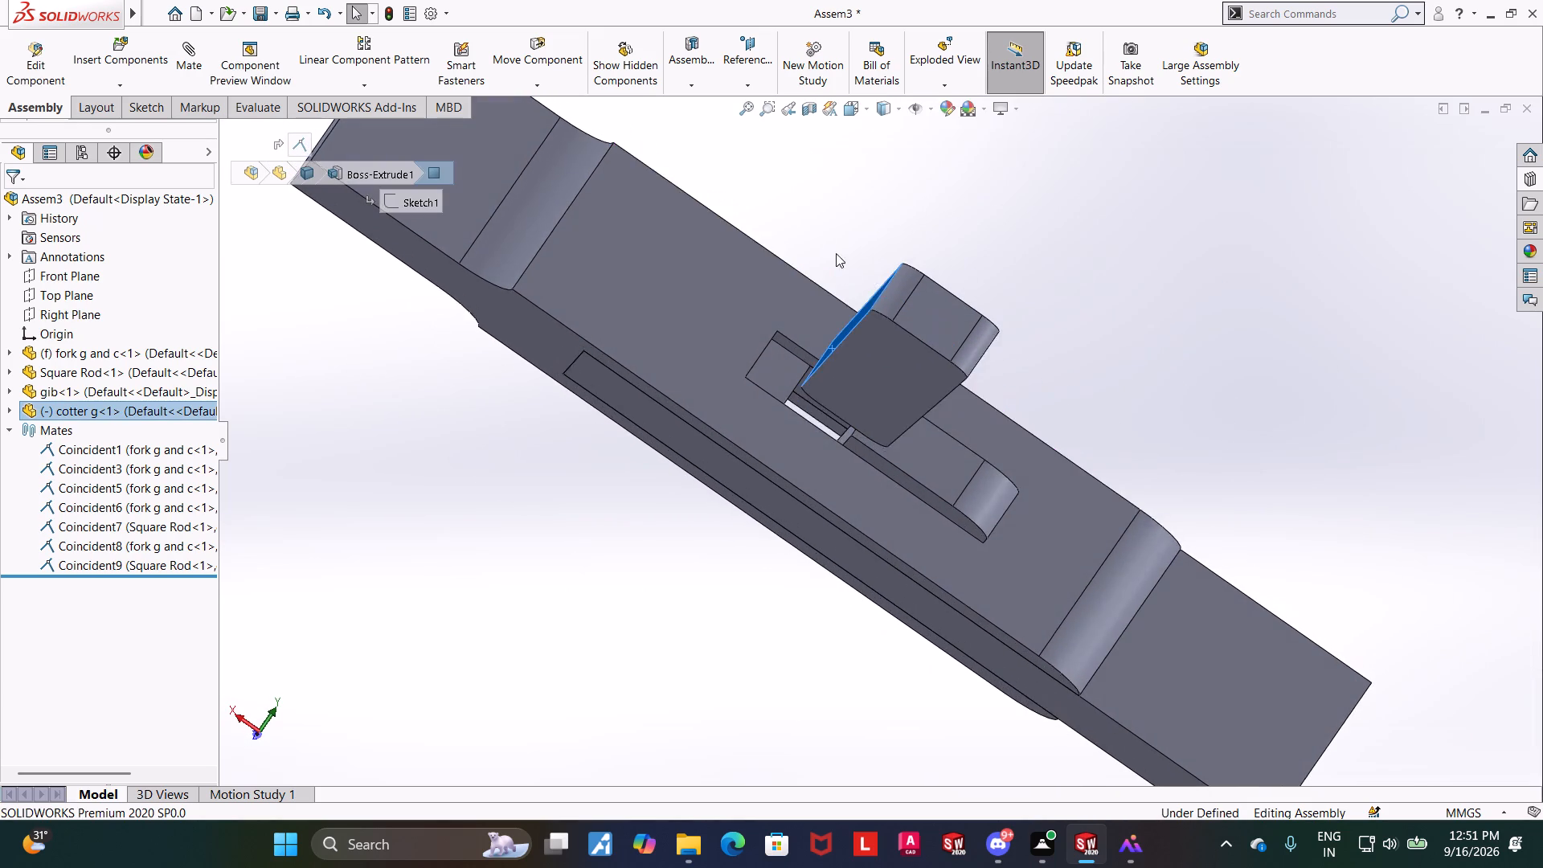
middle_drag(830, 242, 821, 229)
scroll(890, 468, down, 6)
scroll(804, 394, up, 6)
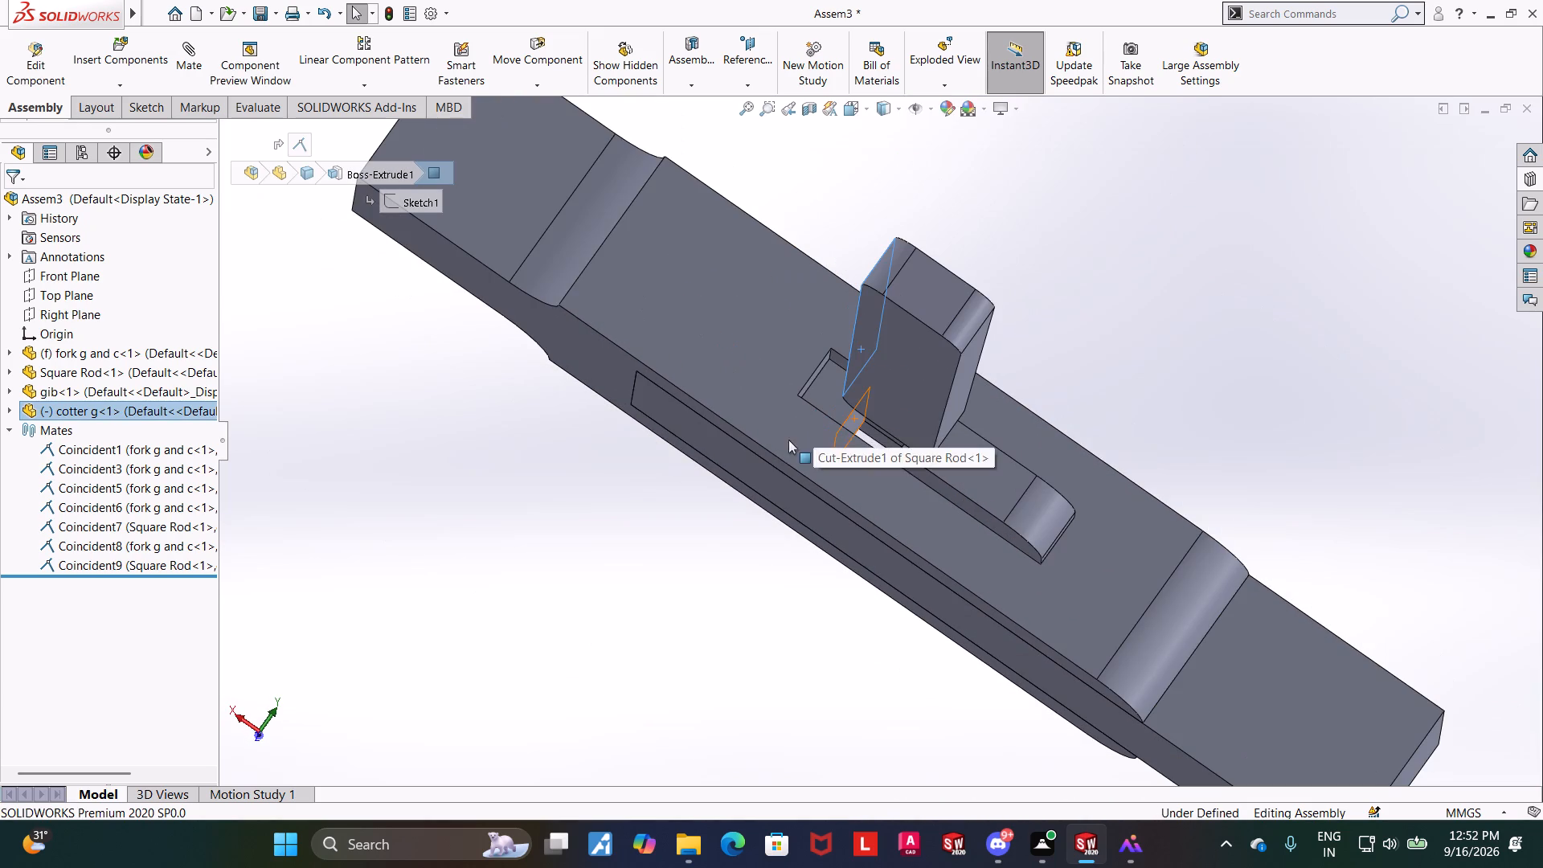
click(657, 552)
middle_drag(785, 511, 804, 495)
drag(1008, 360, 939, 462)
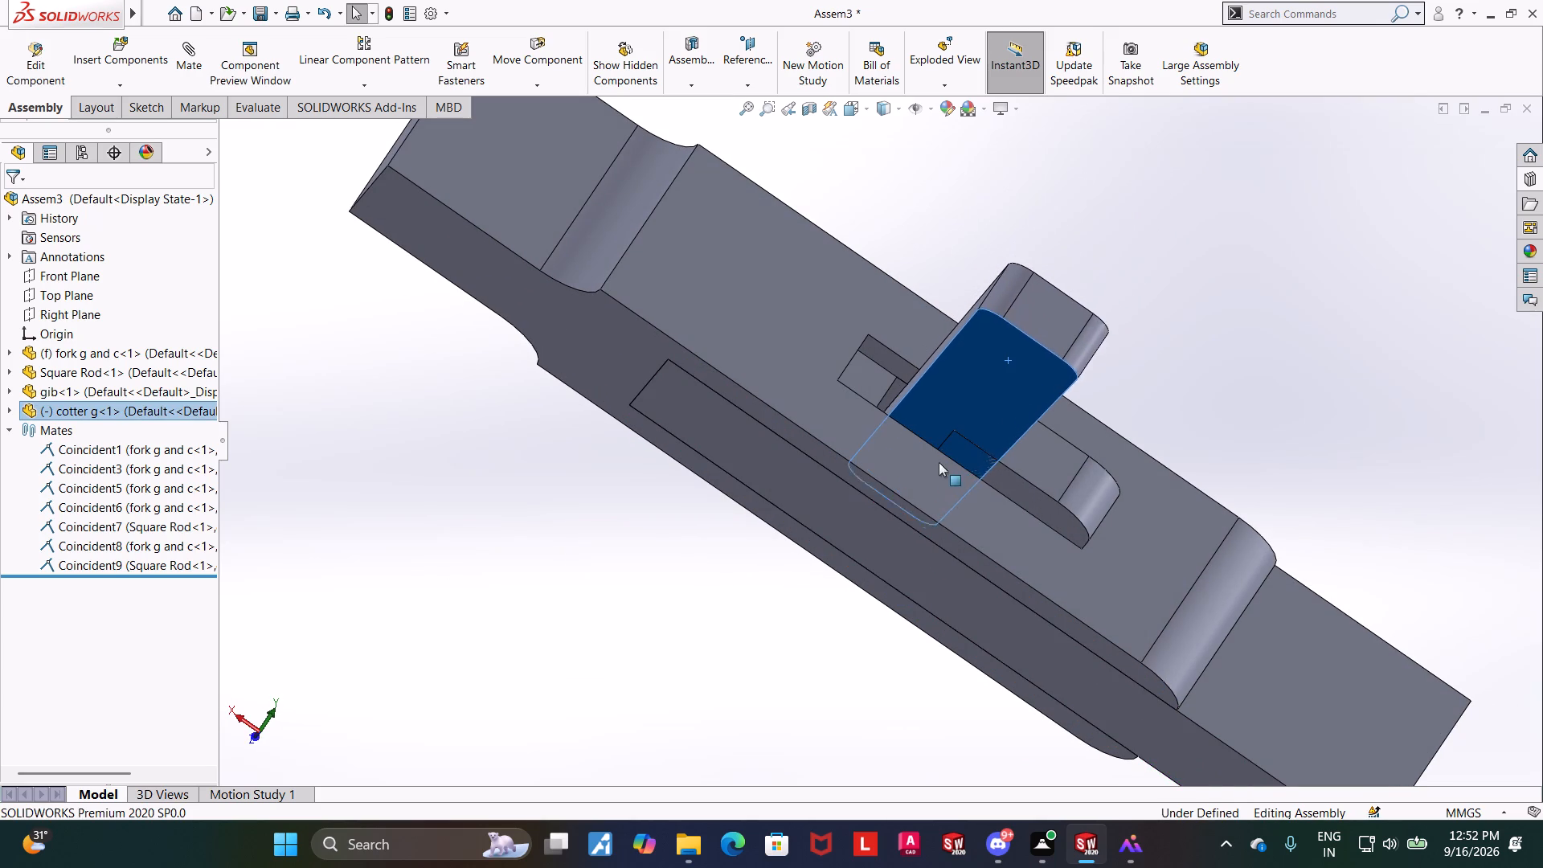
drag(939, 462, 902, 489)
middle_drag(726, 668, 967, 395)
scroll(810, 503, up, 1)
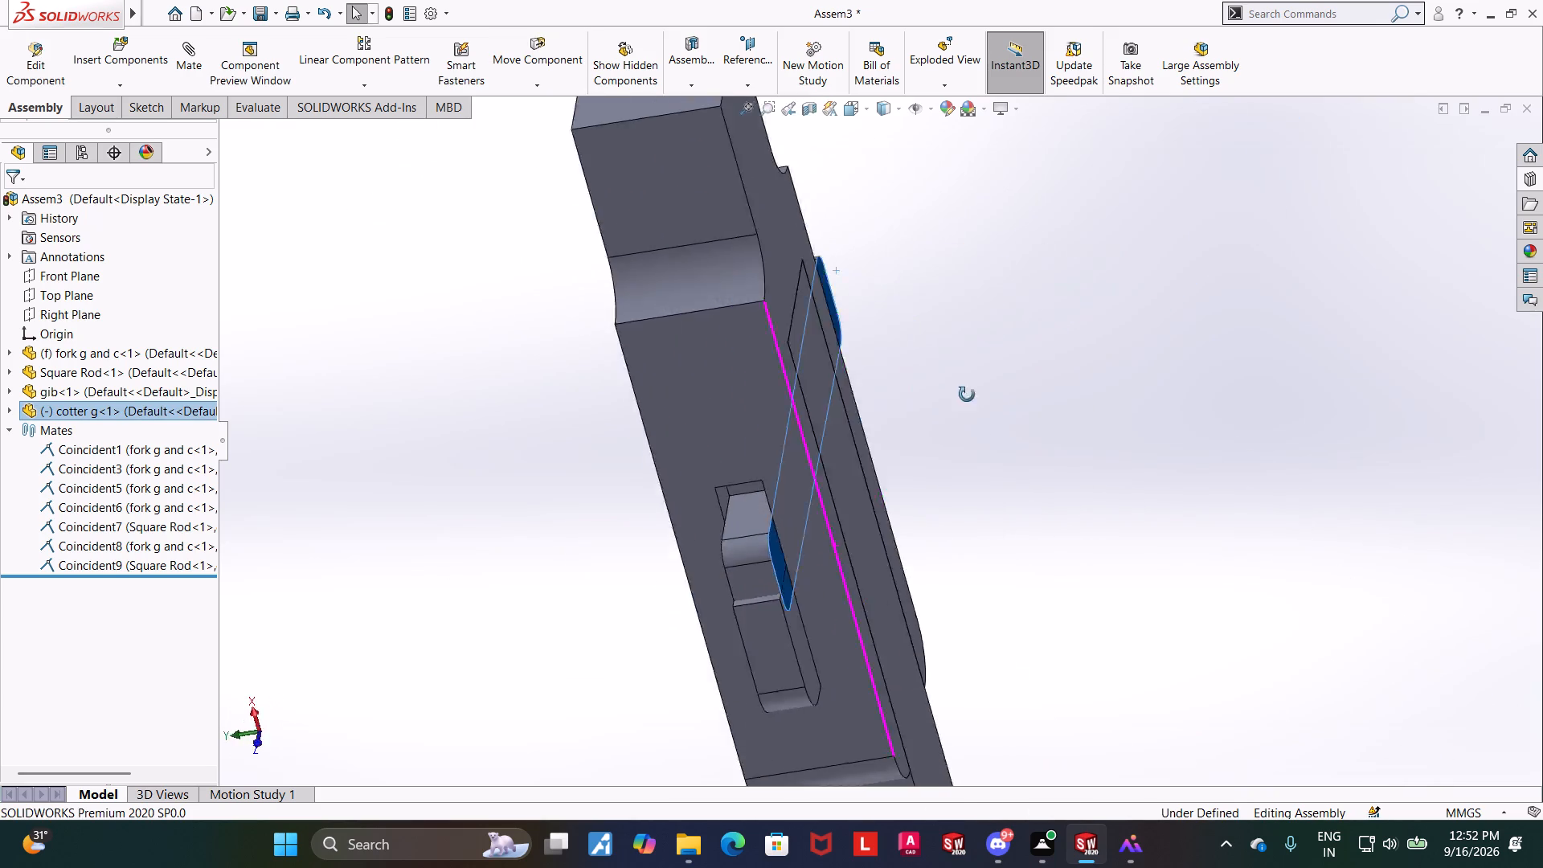
middle_drag(967, 395, 804, 596)
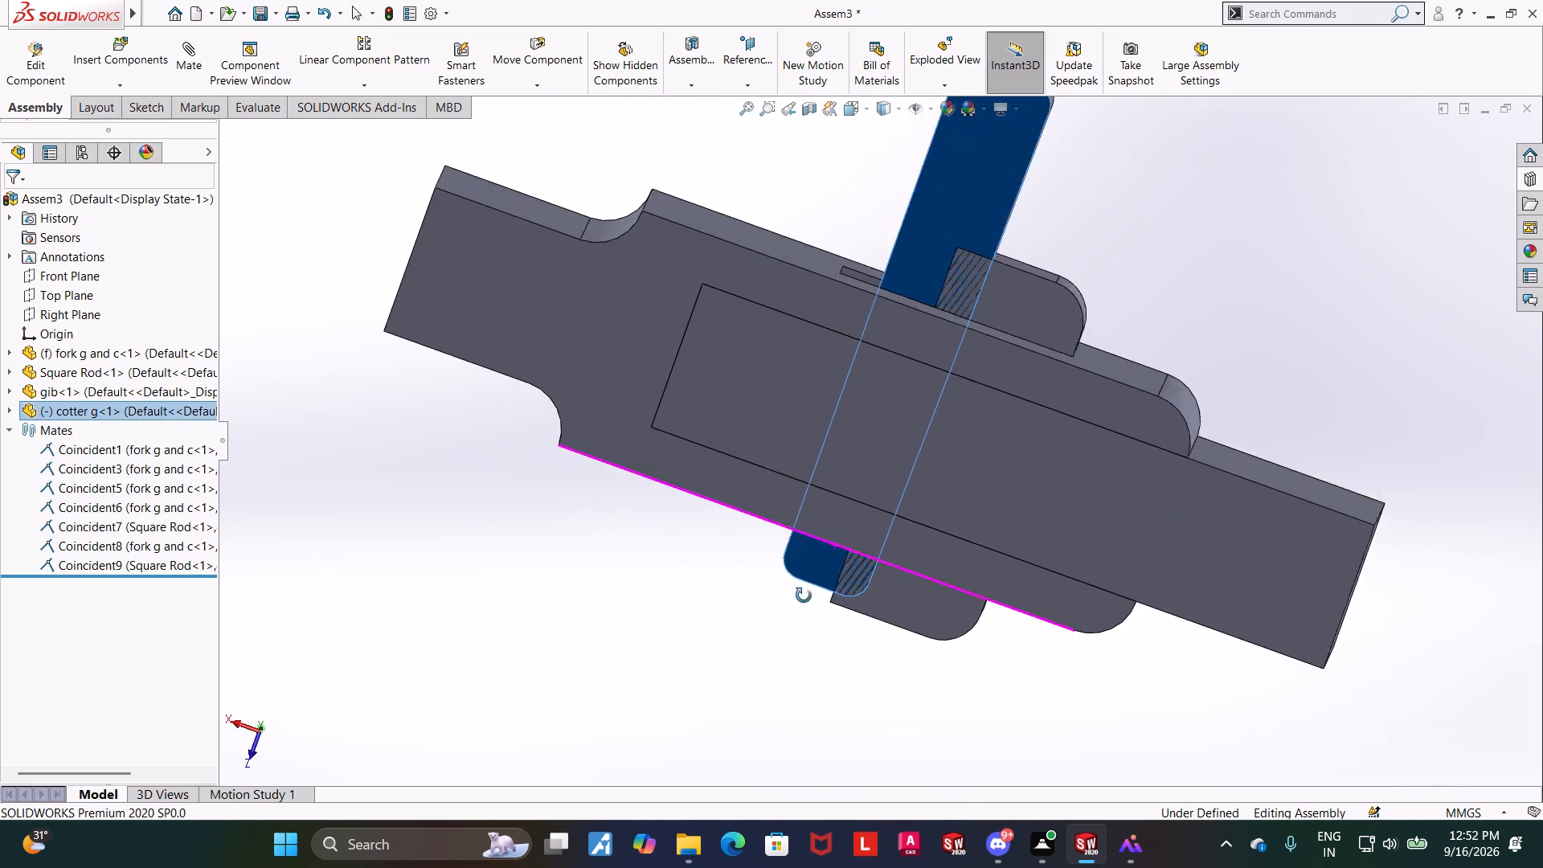
middle_drag(804, 596, 763, 703)
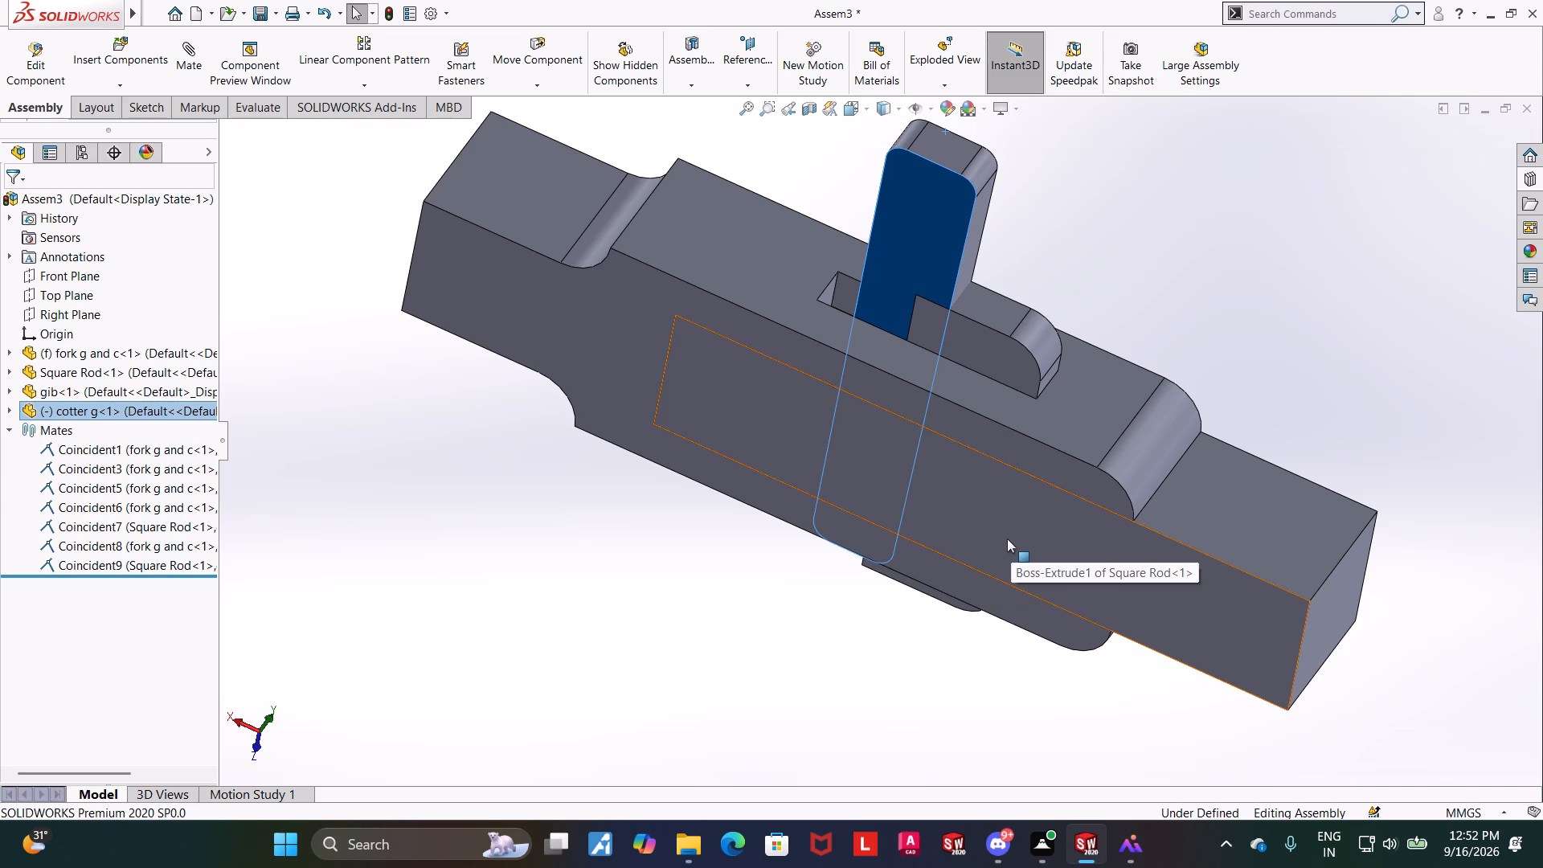
Check the Gib and Cotter Joint reference drawing in the image viewer and compare it with the cotter g part.
click(1131, 862)
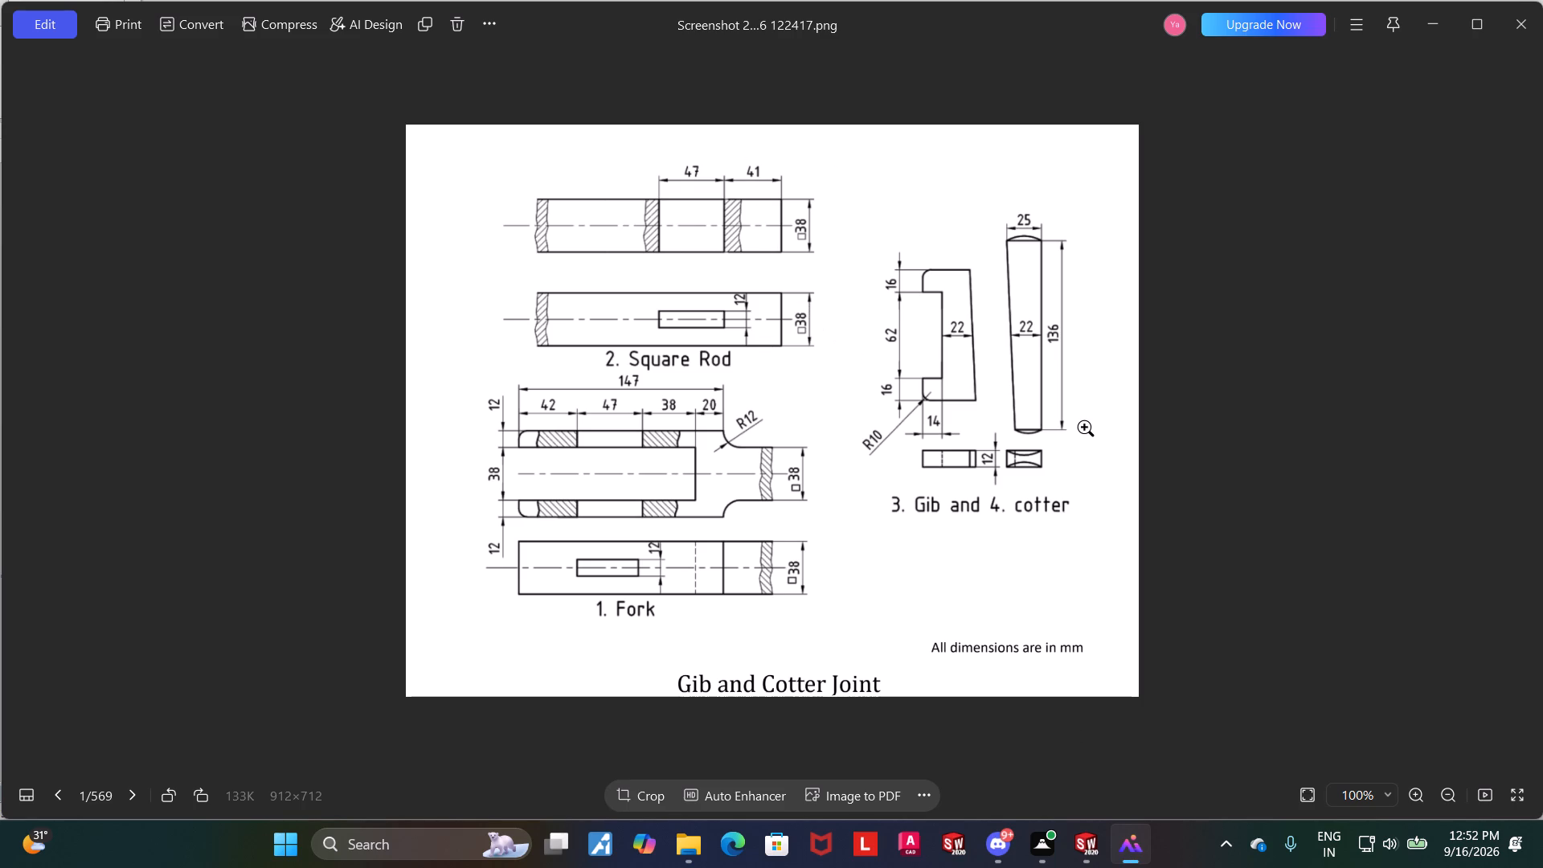
click(1083, 850)
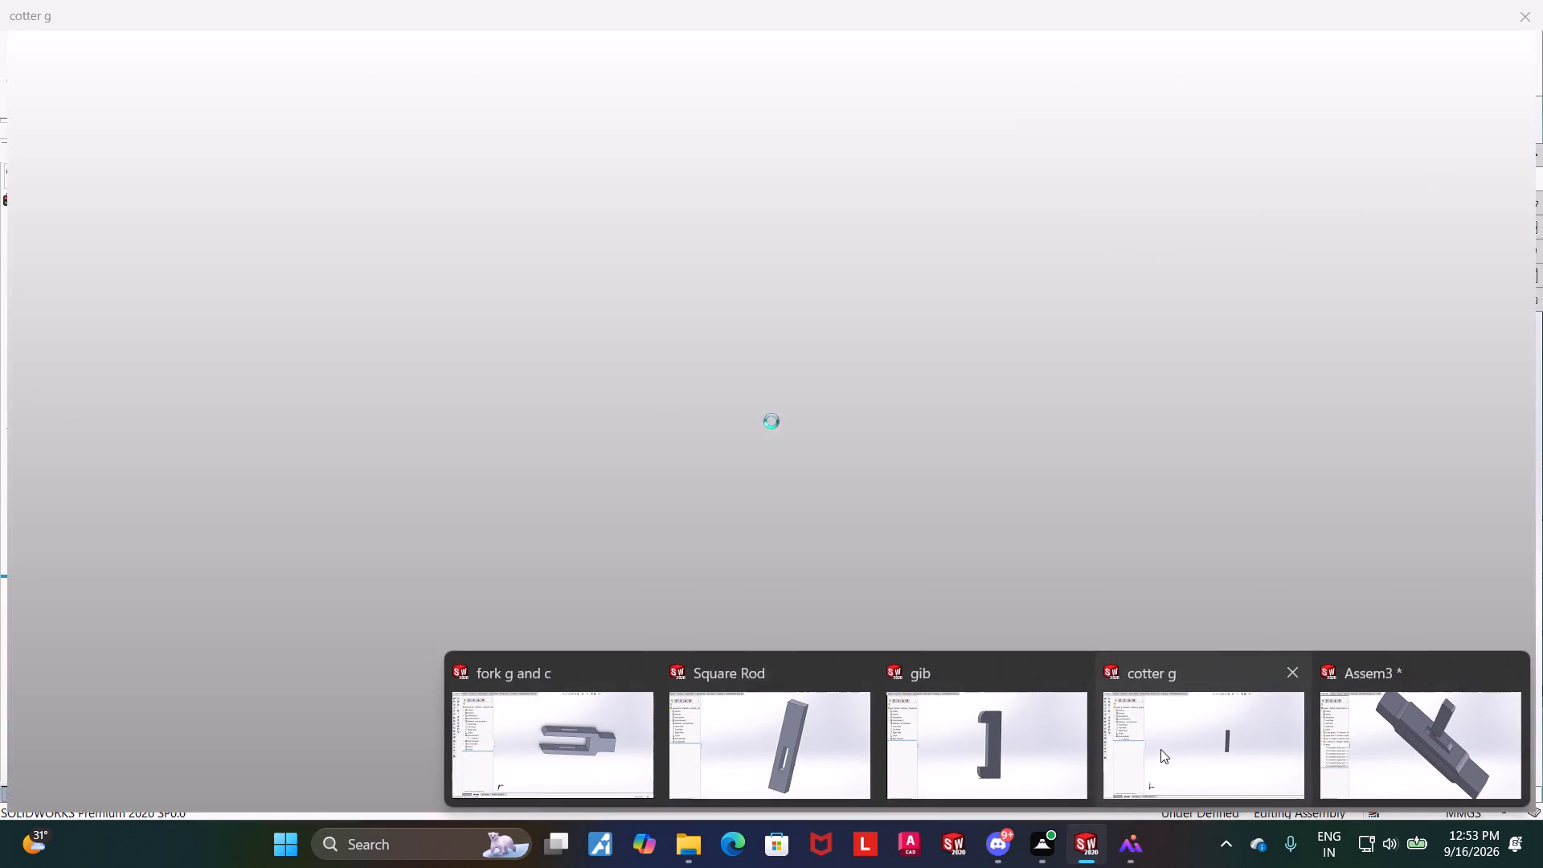
click(1160, 749)
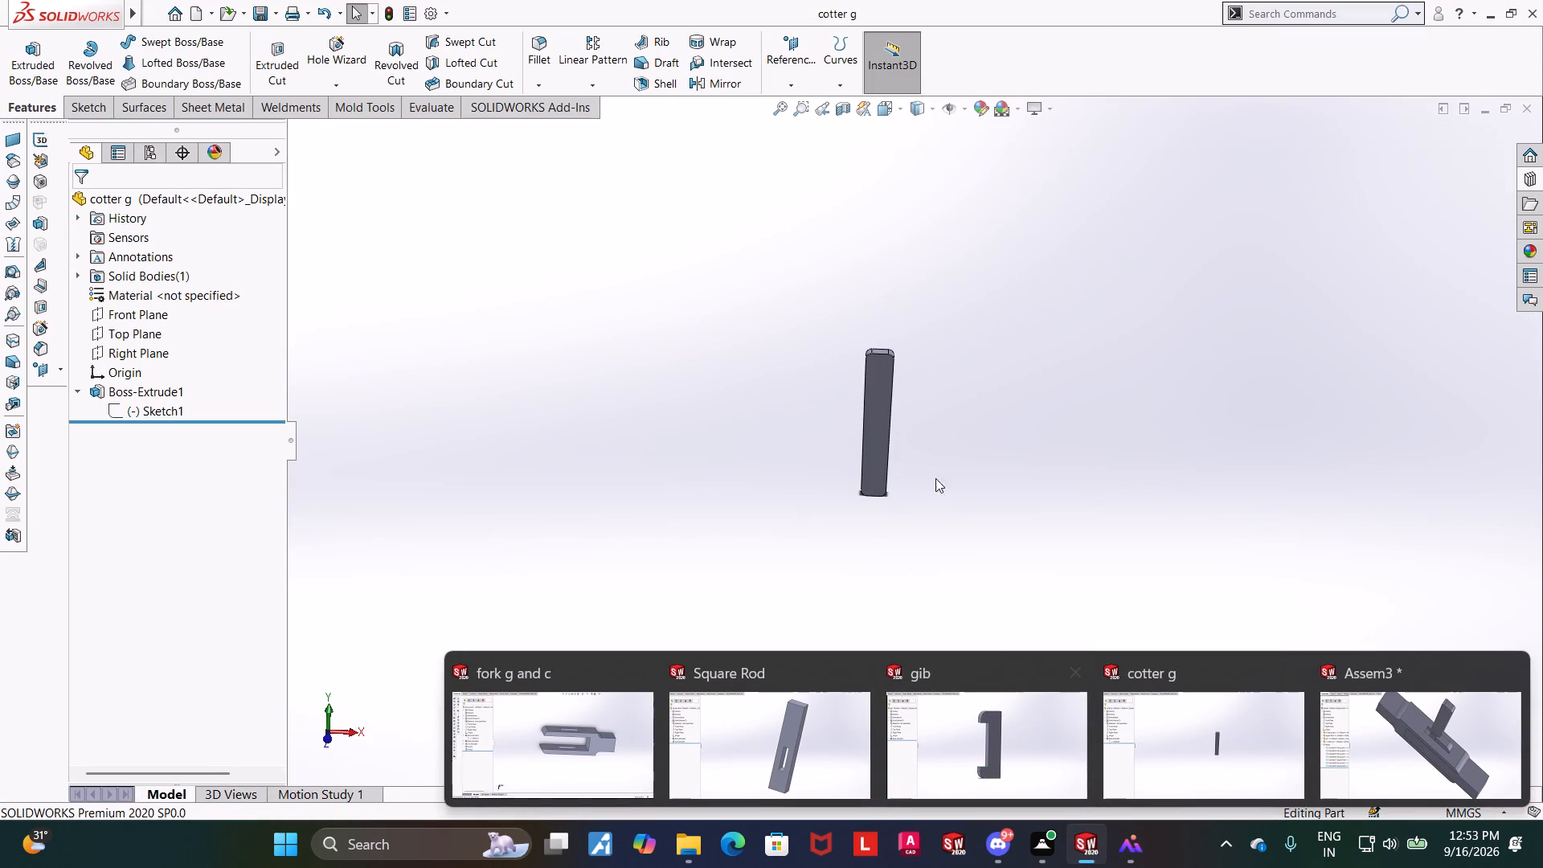
click(945, 471)
scroll(881, 419, up, 6)
scroll(929, 450, down, 14)
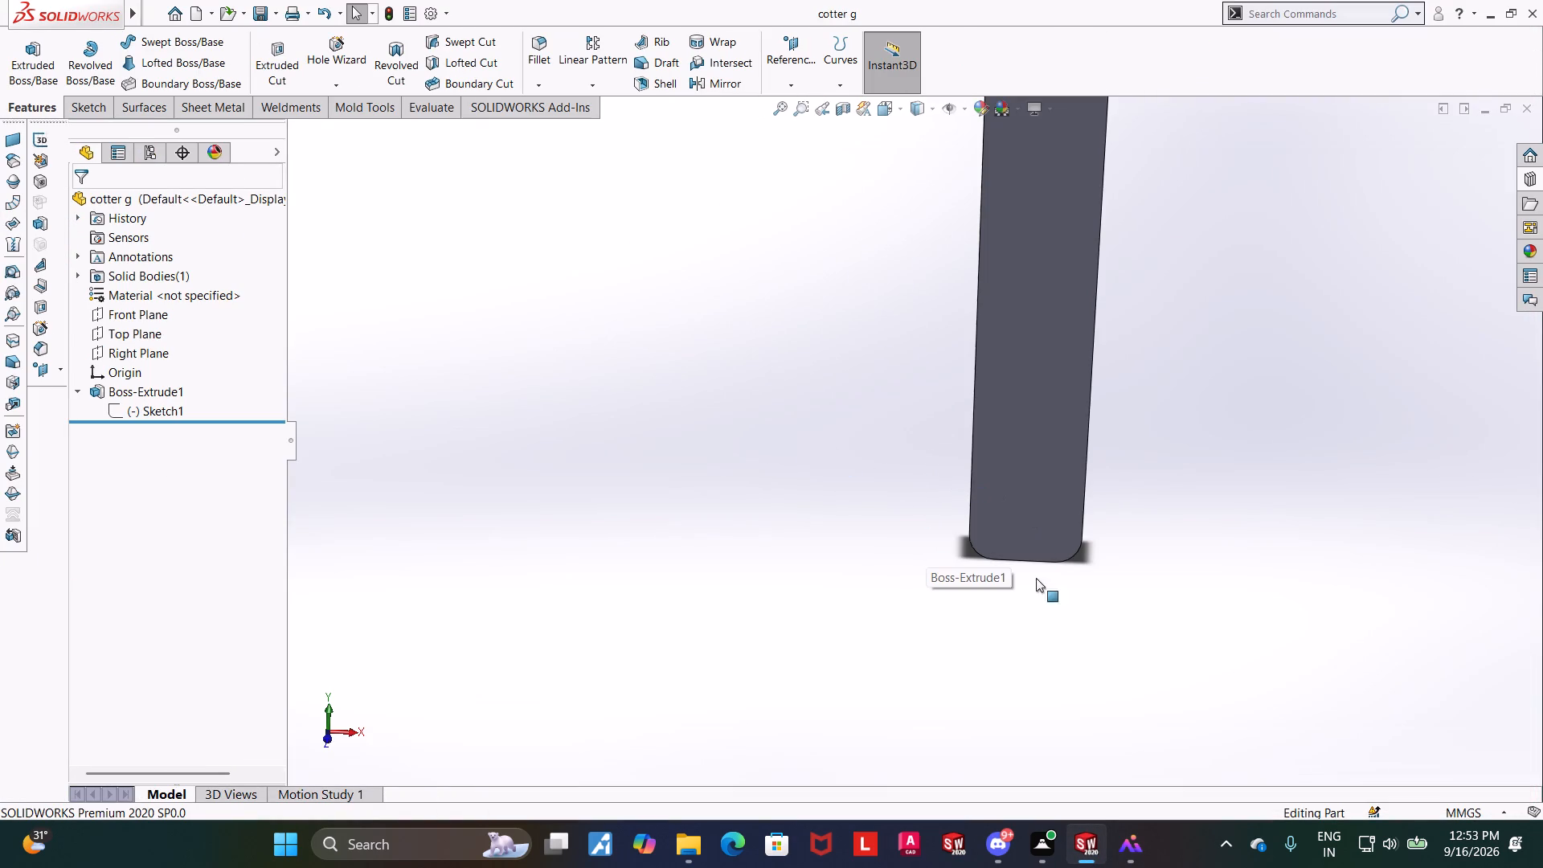
Inspect the Square Rod part's slot and the sketches behind its body and slot cut.
click(780, 726)
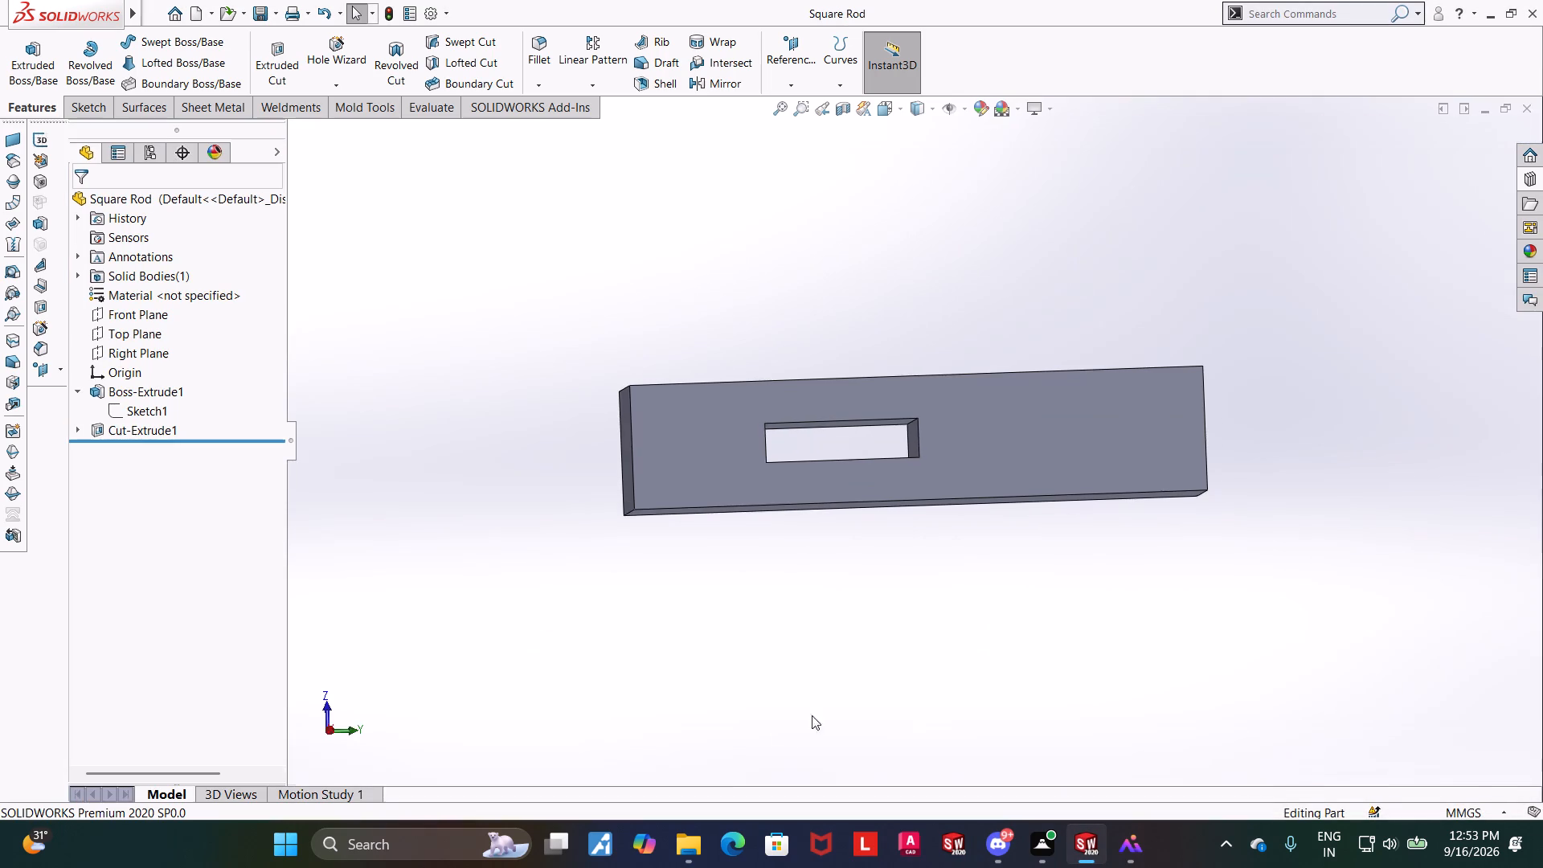
middle_drag(889, 583, 894, 628)
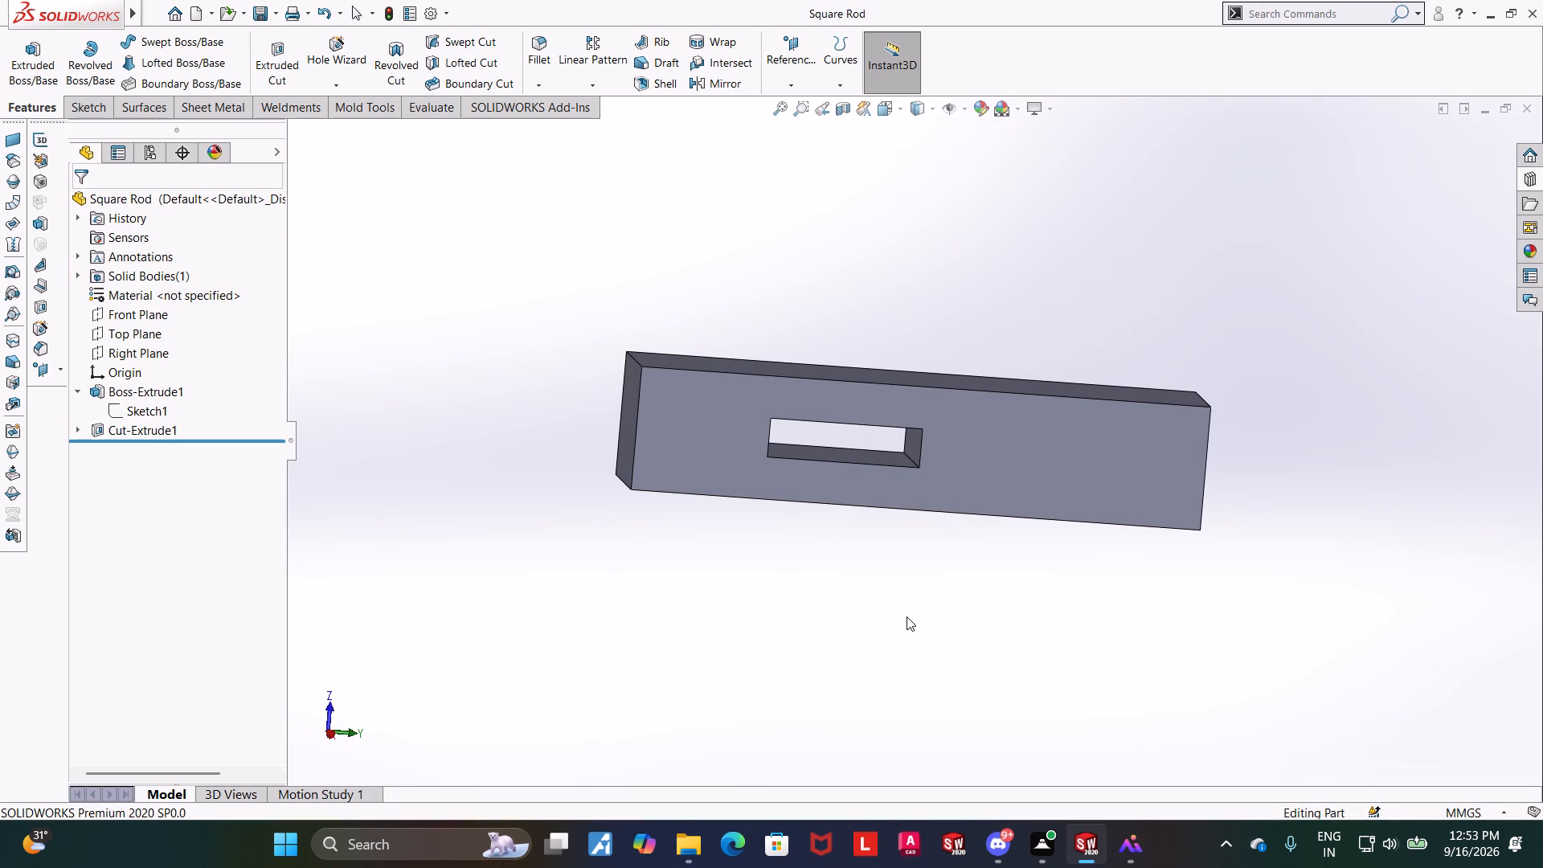
middle_drag(836, 560, 841, 575)
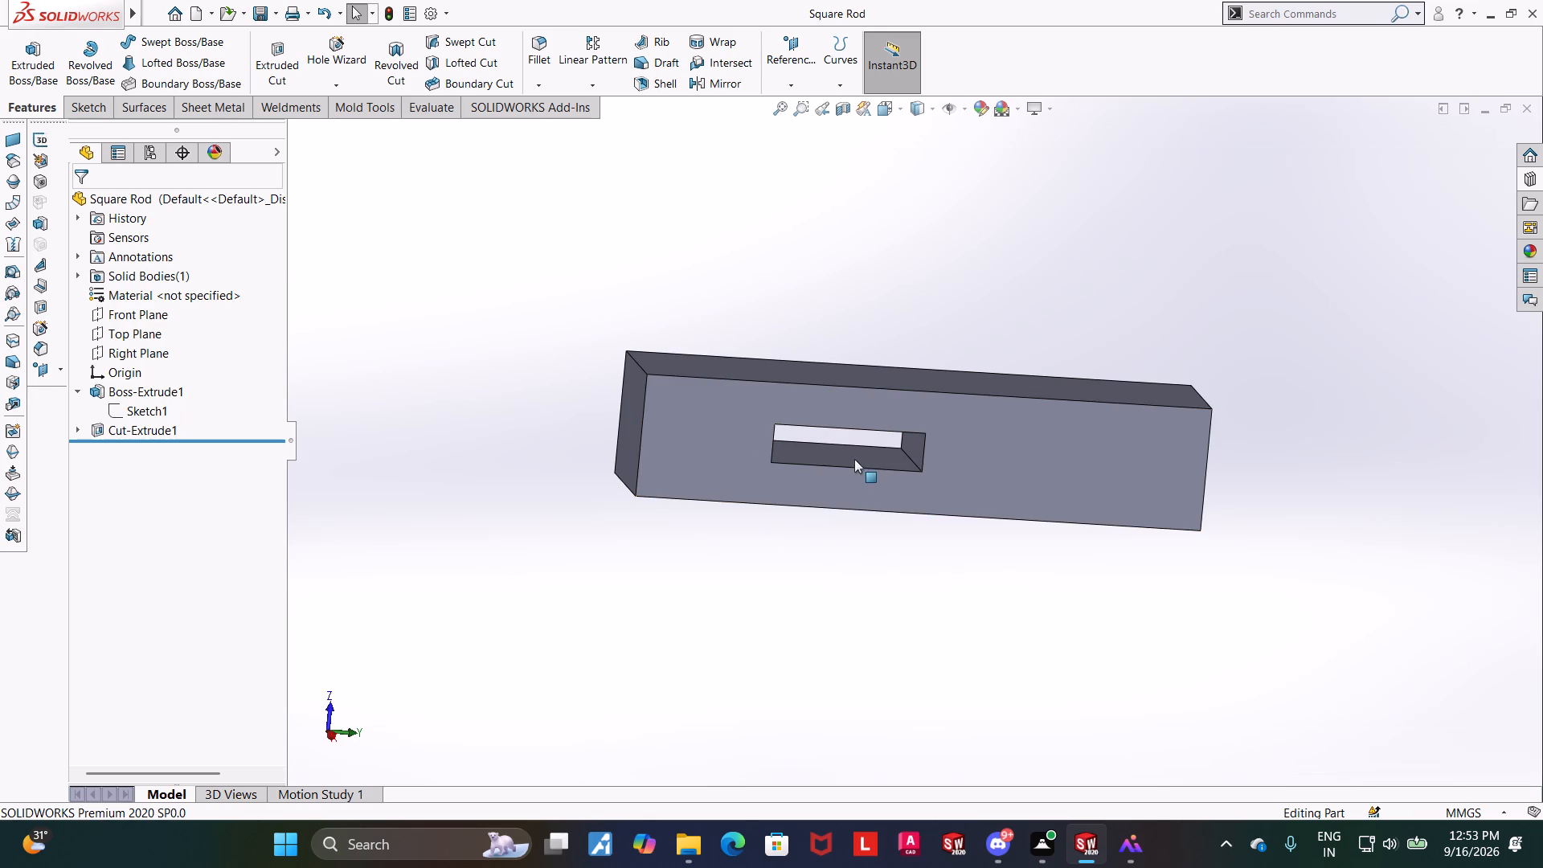
middle_drag(808, 568, 798, 520)
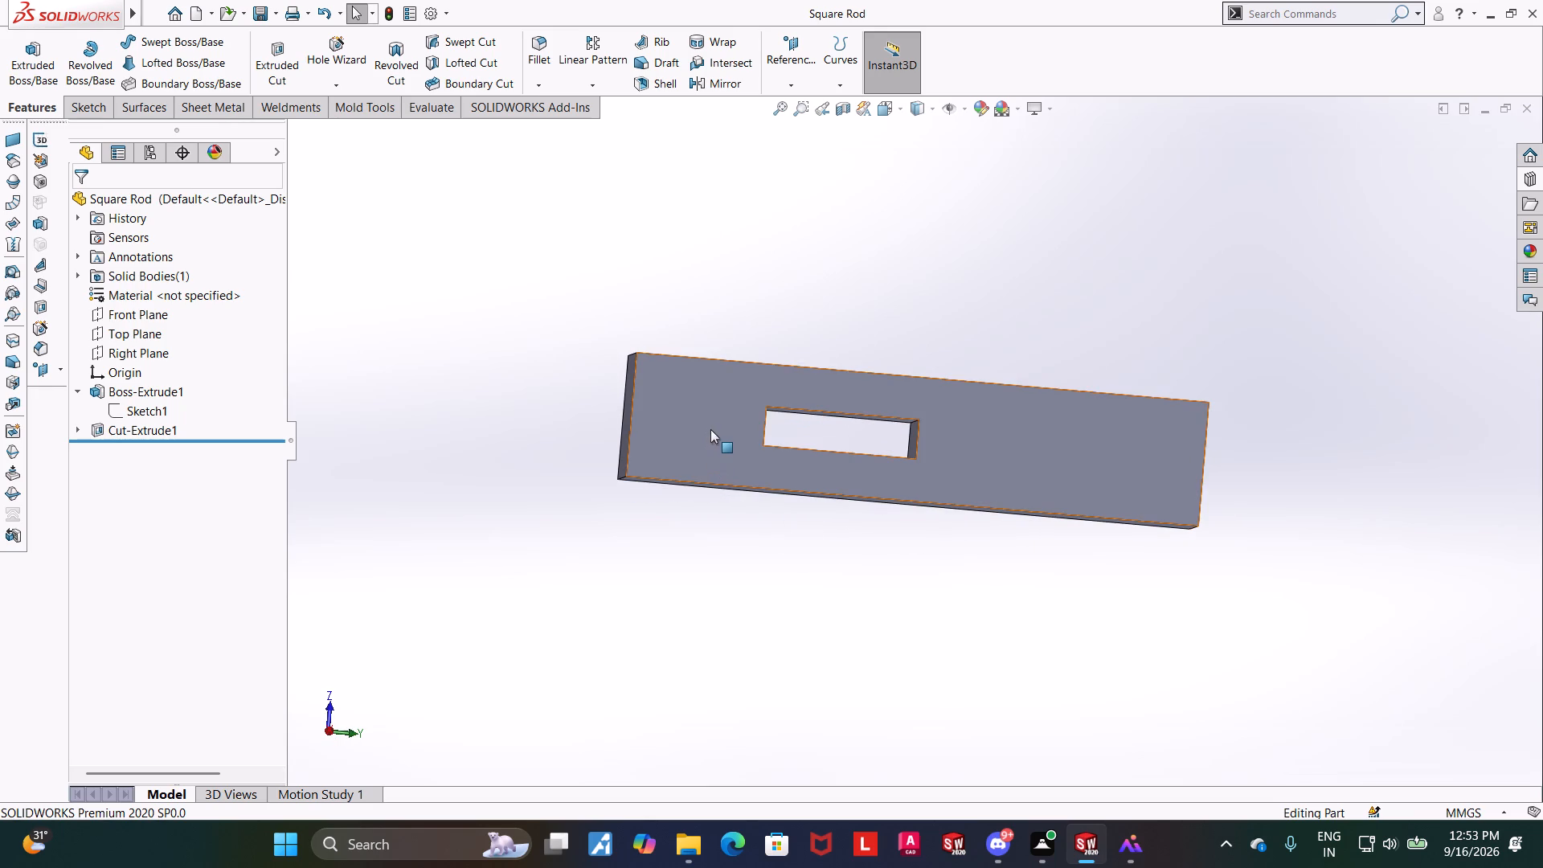
click(129, 411)
click(77, 428)
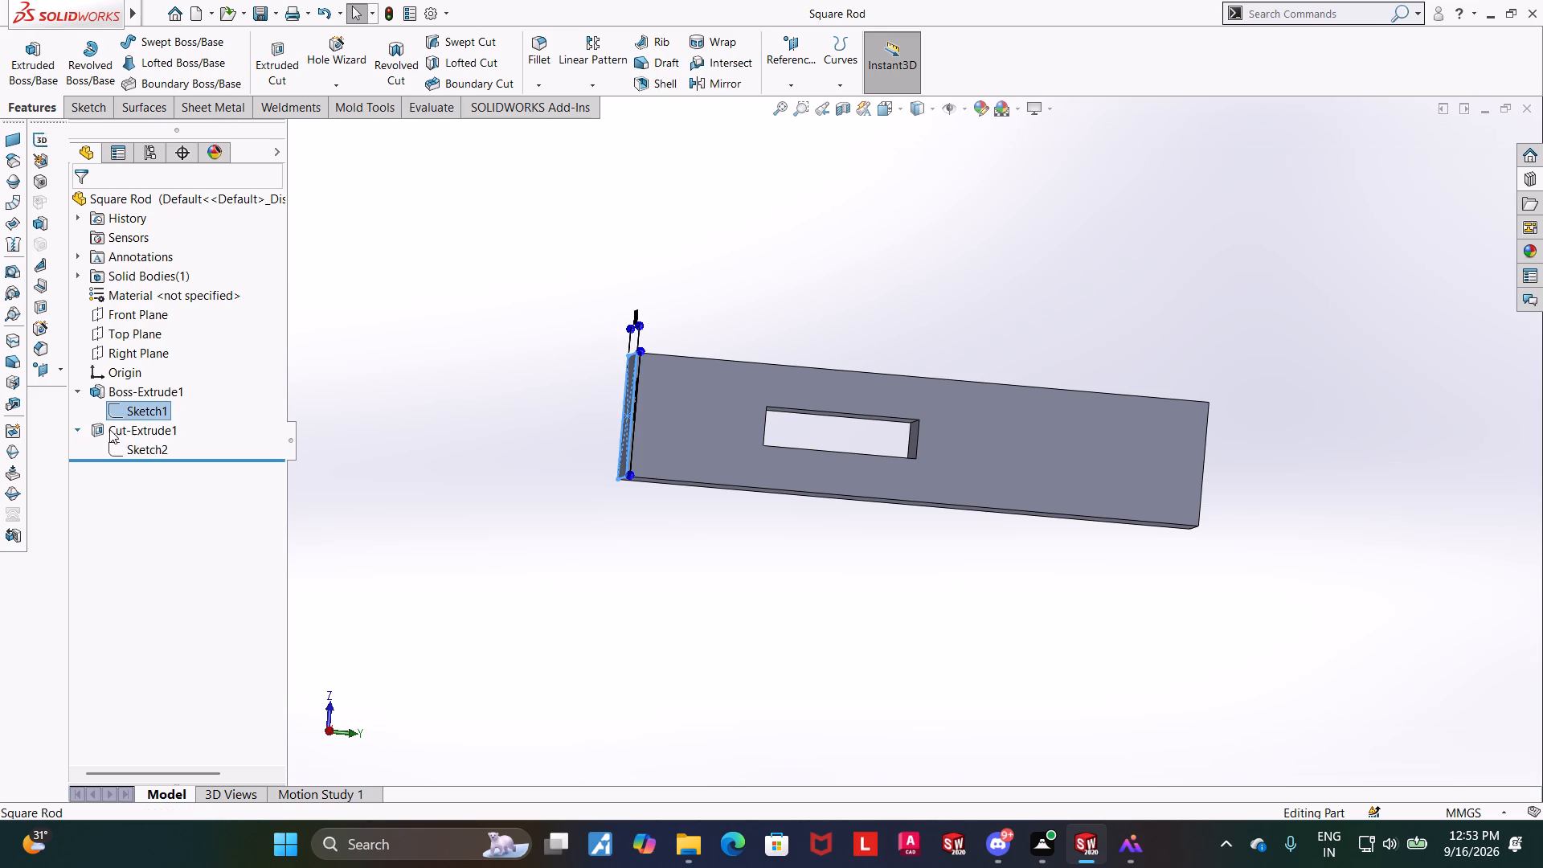
click(133, 444)
click(1008, 698)
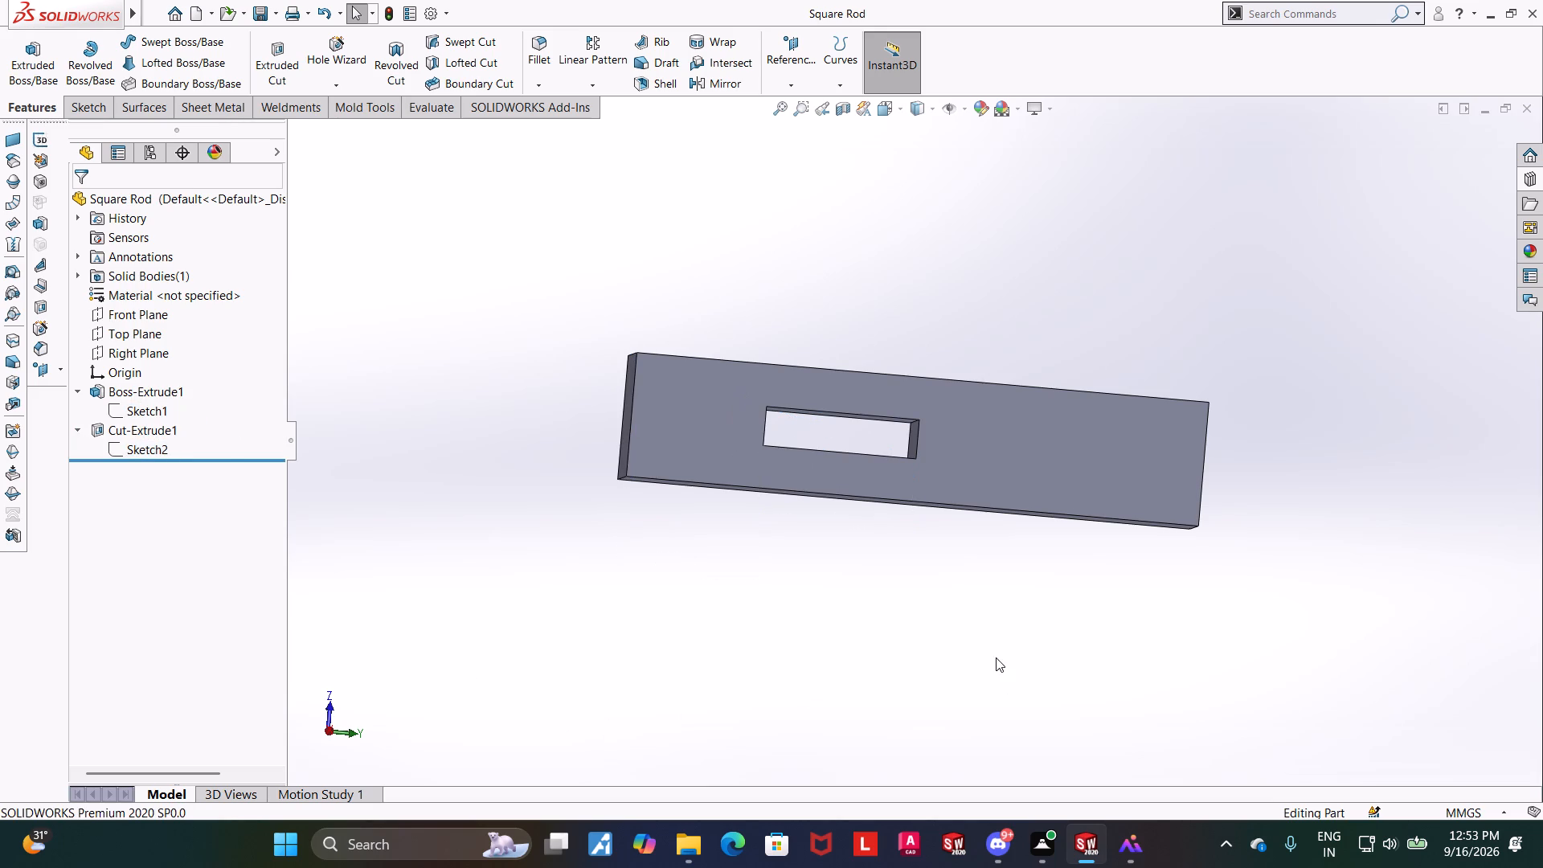
middle_drag(1011, 652, 992, 651)
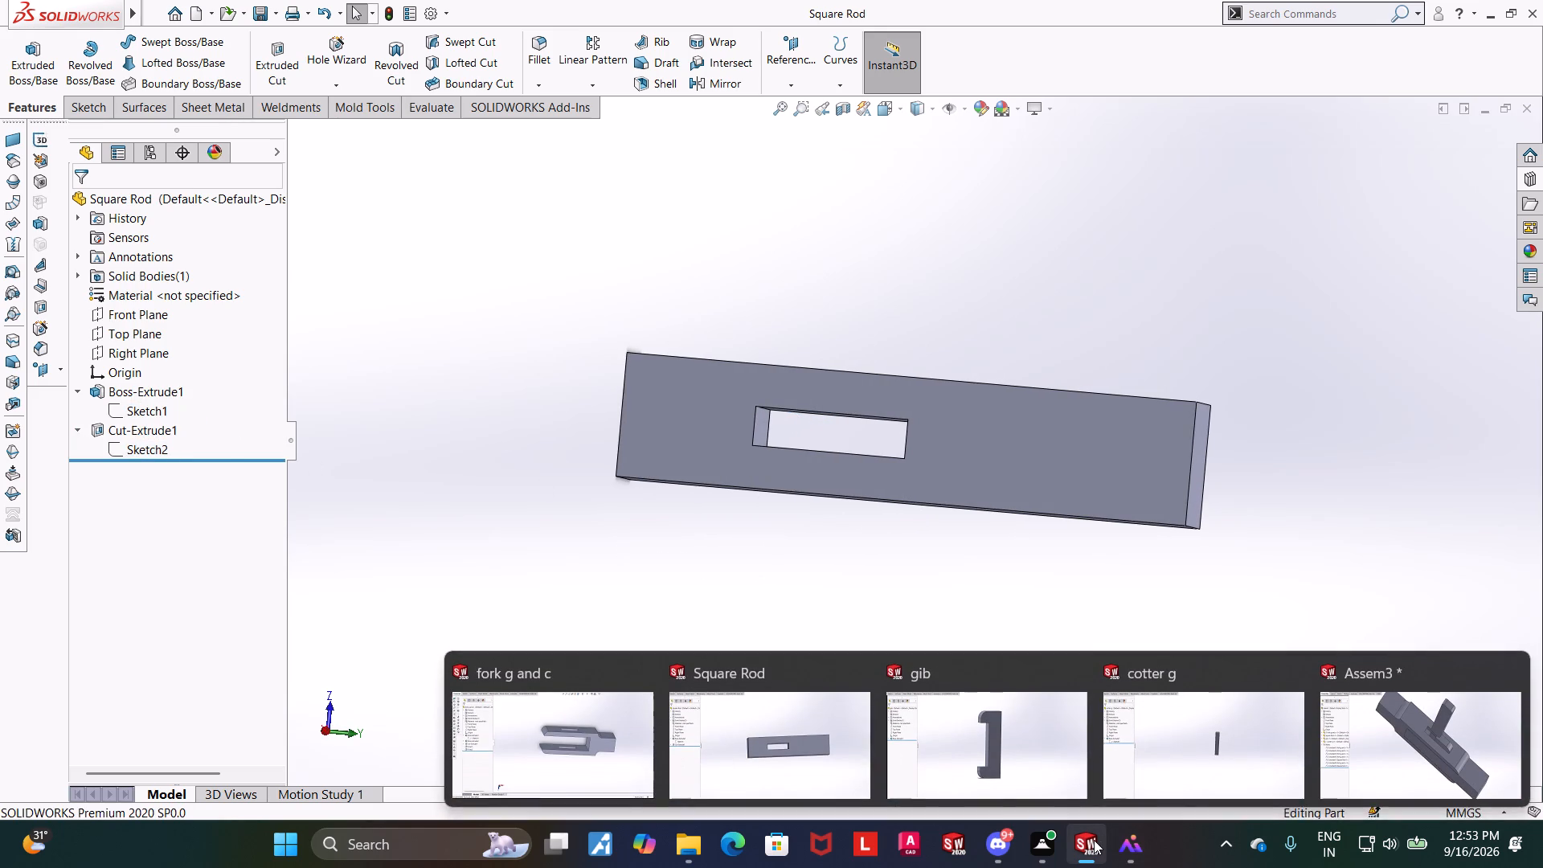
Inspect the slots in the fork g and c part and display the dimensions of its slot cut sketch, Sketch4.
click(581, 747)
middle_drag(719, 596, 711, 623)
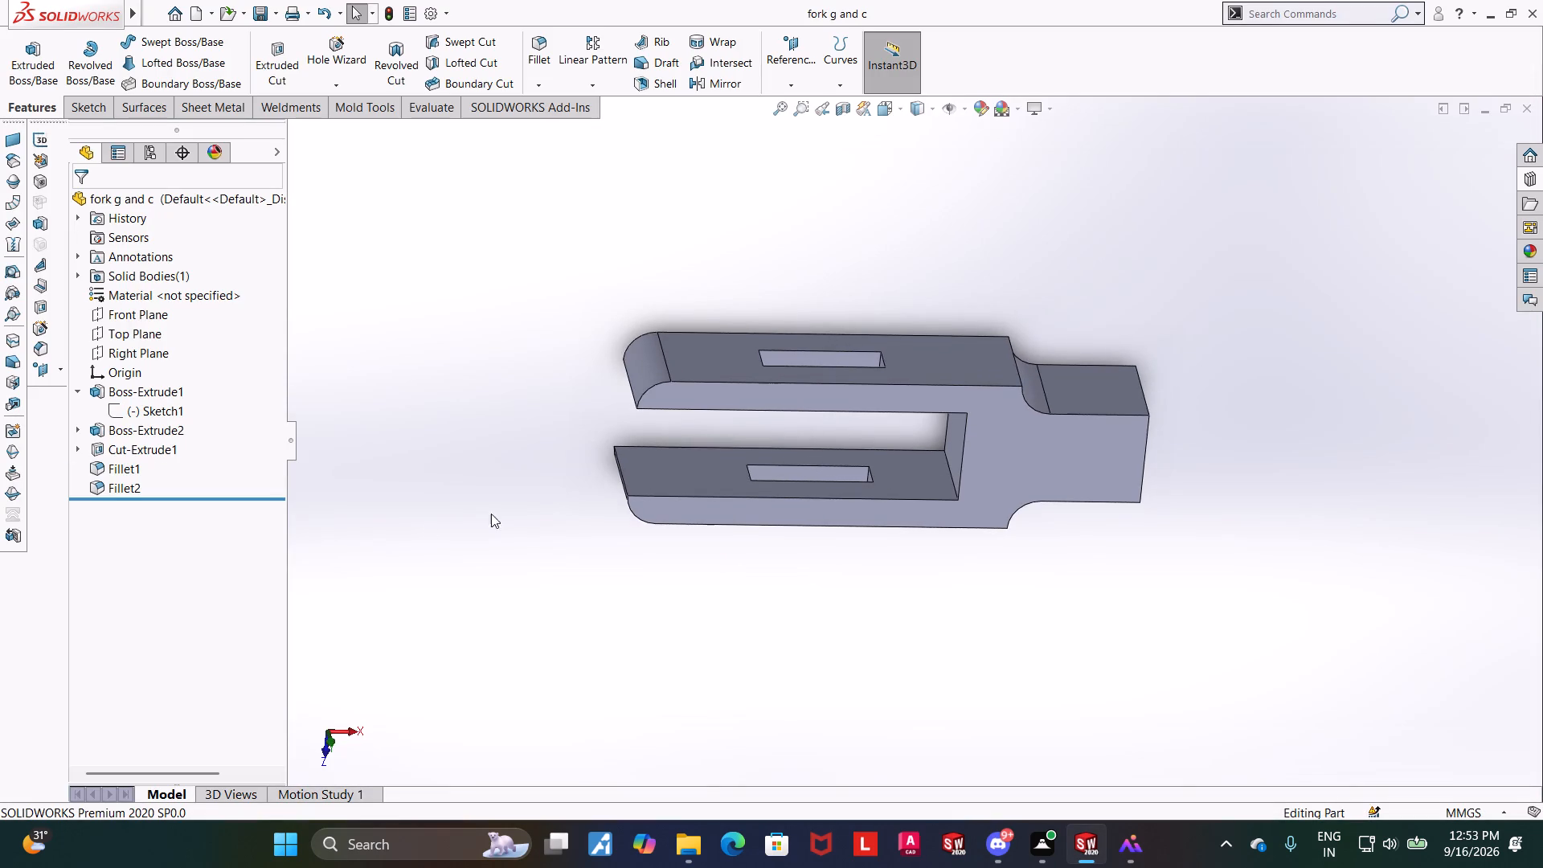
middle_drag(473, 555, 475, 648)
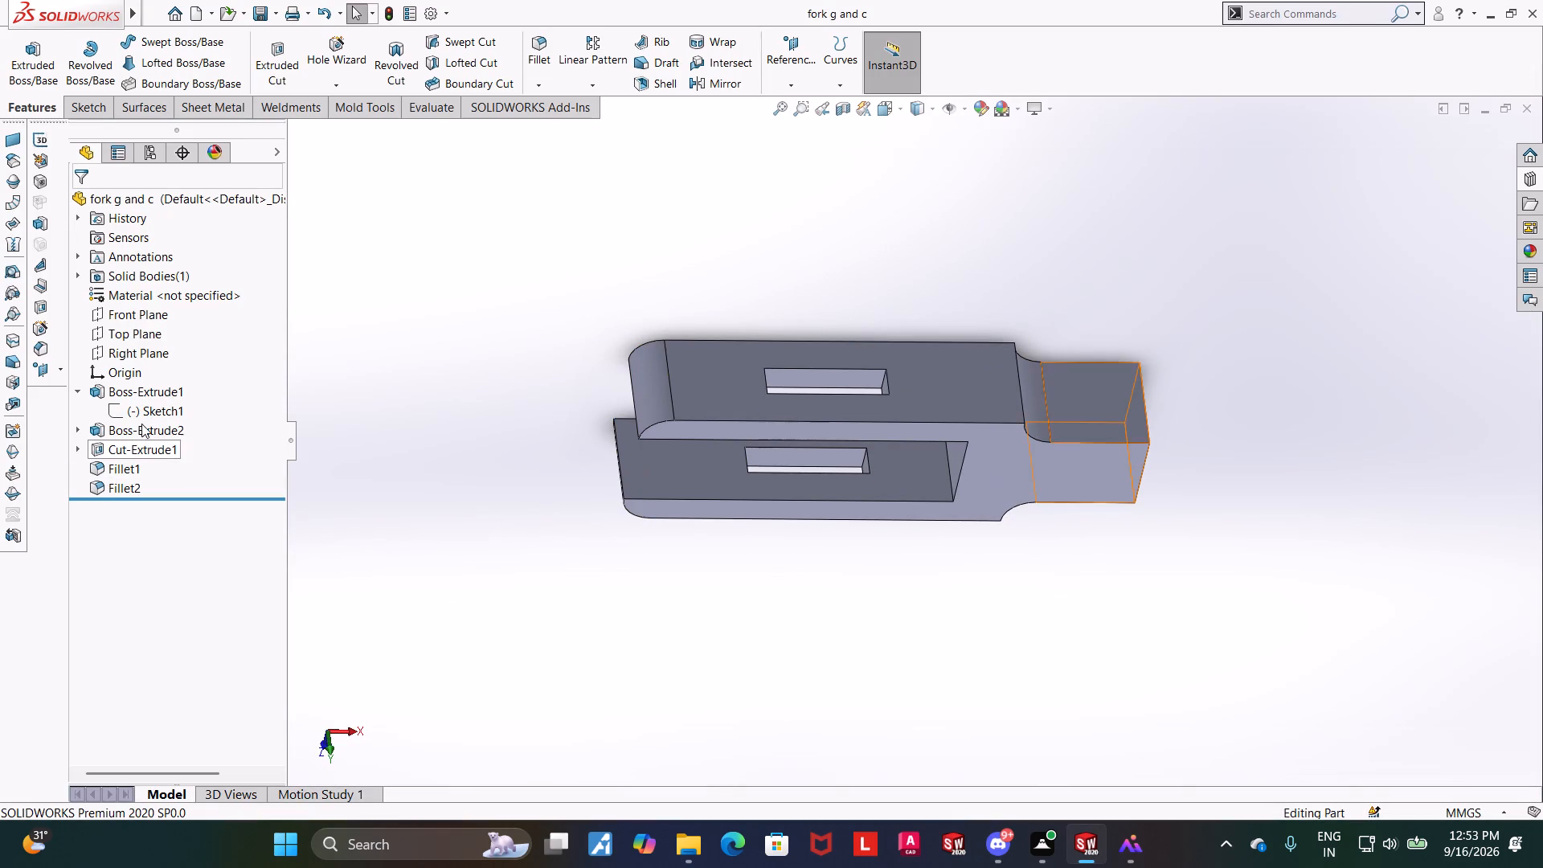
click(79, 448)
click(134, 467)
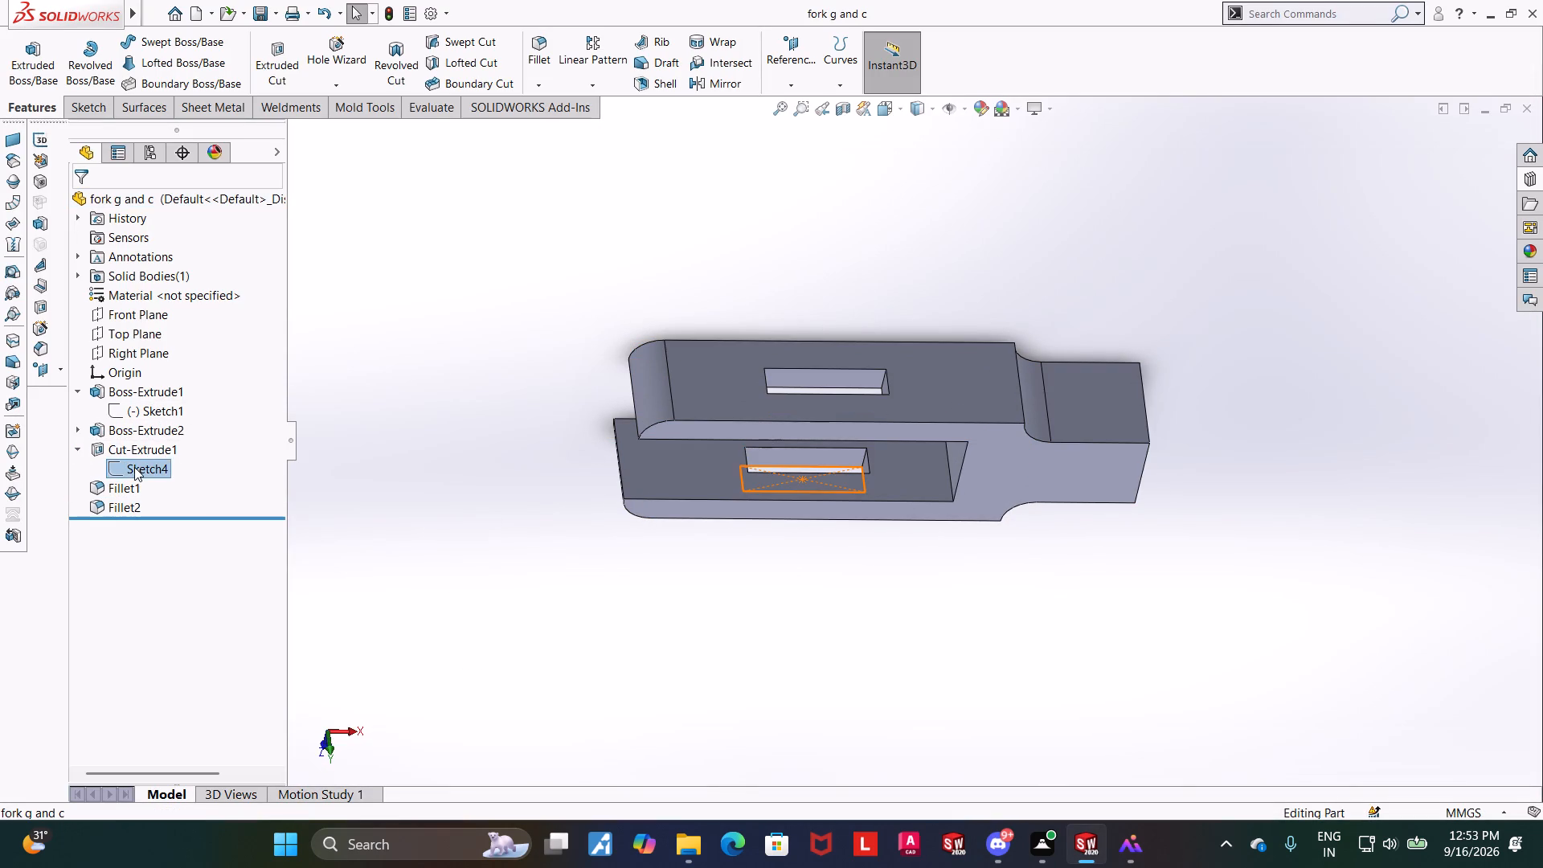
middle_drag(575, 588, 565, 694)
middle_drag(631, 657, 622, 670)
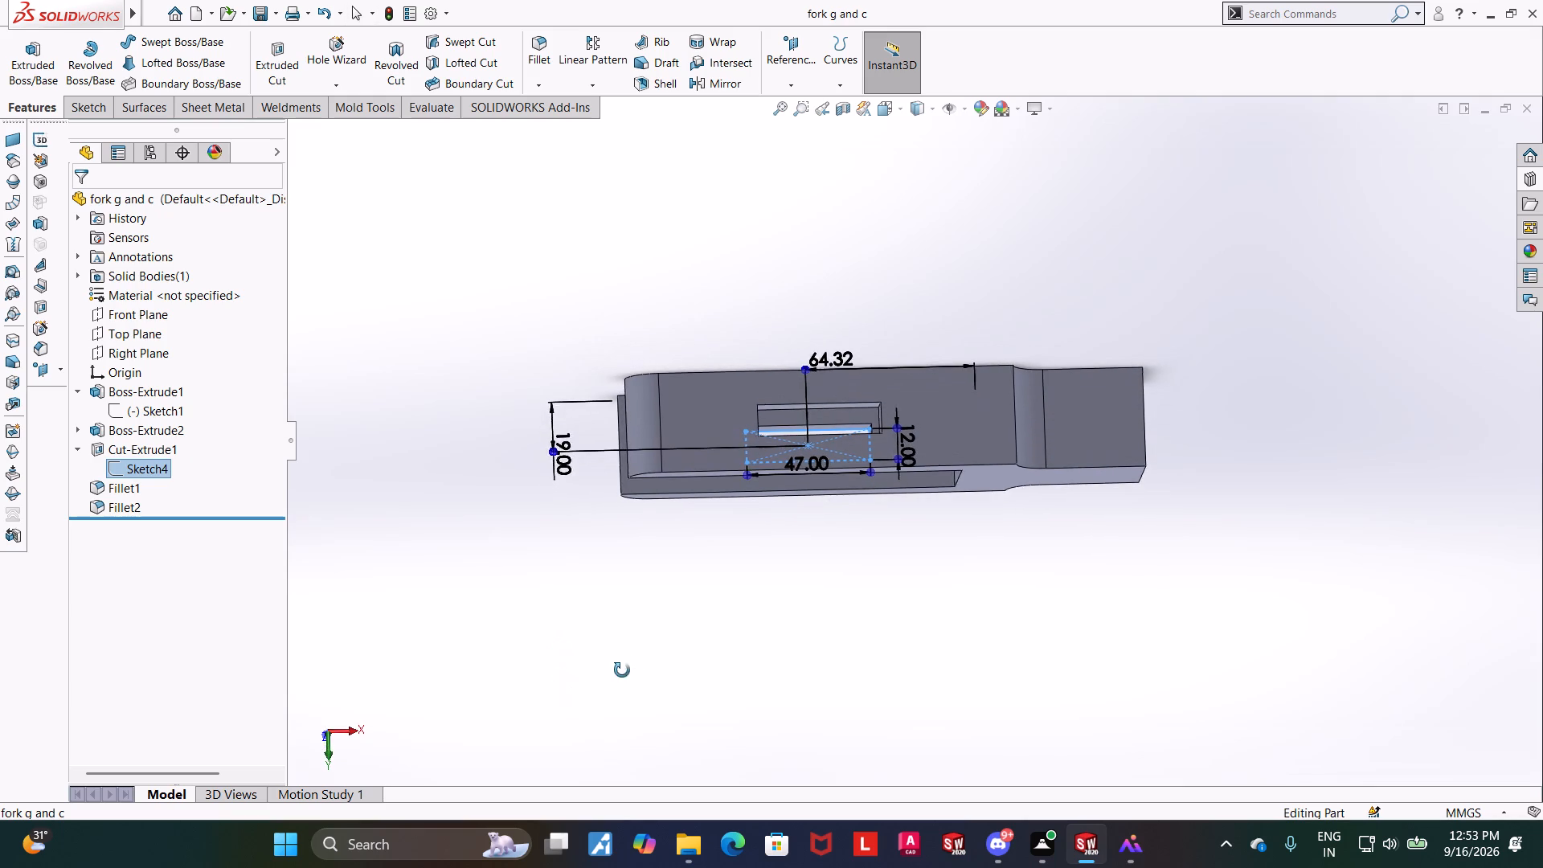
middle_drag(622, 670, 634, 698)
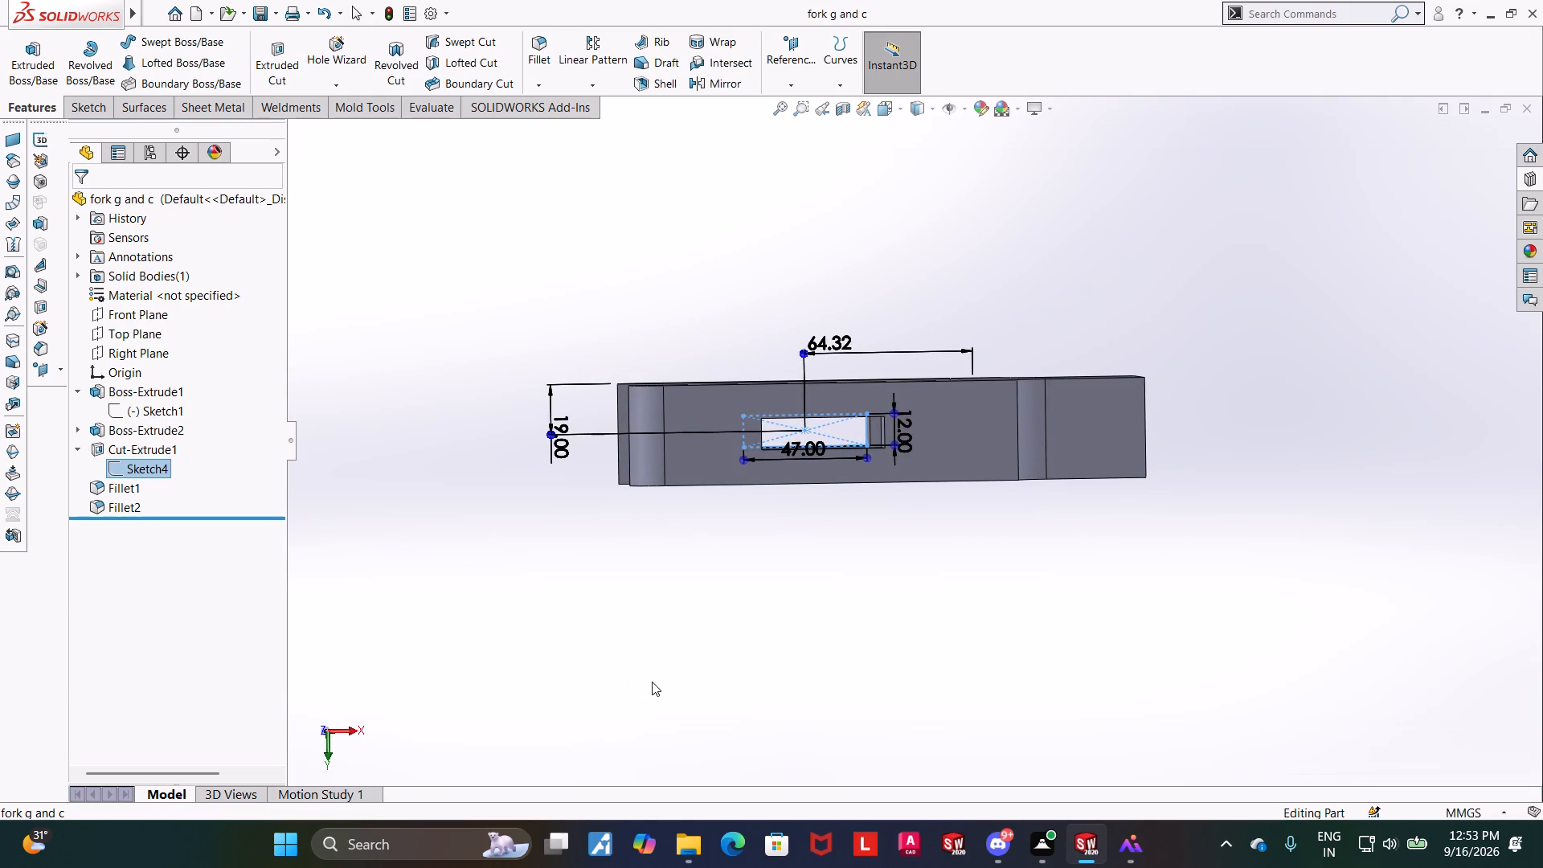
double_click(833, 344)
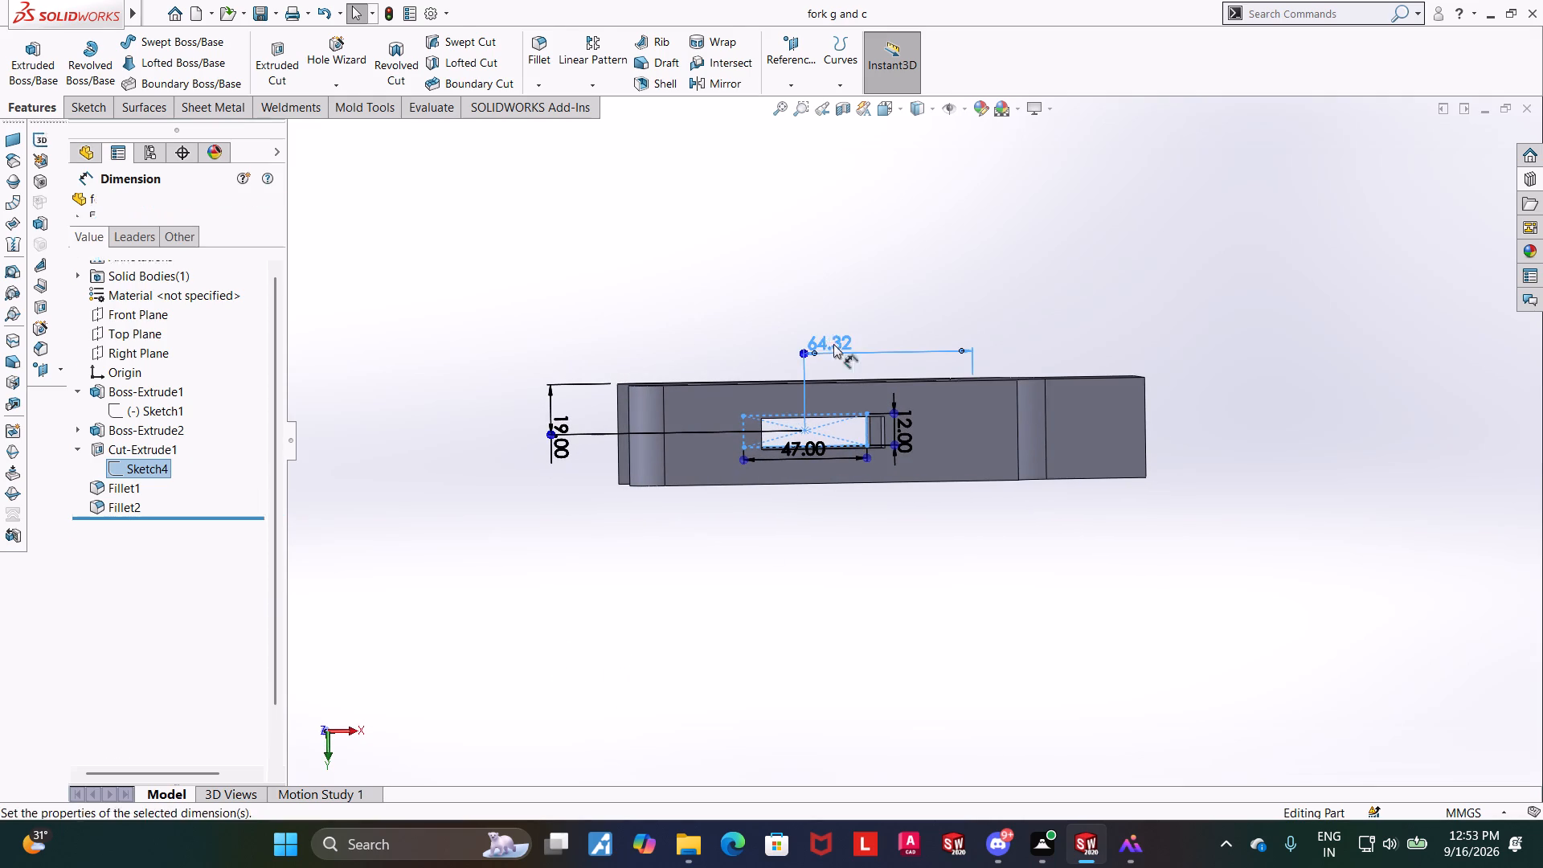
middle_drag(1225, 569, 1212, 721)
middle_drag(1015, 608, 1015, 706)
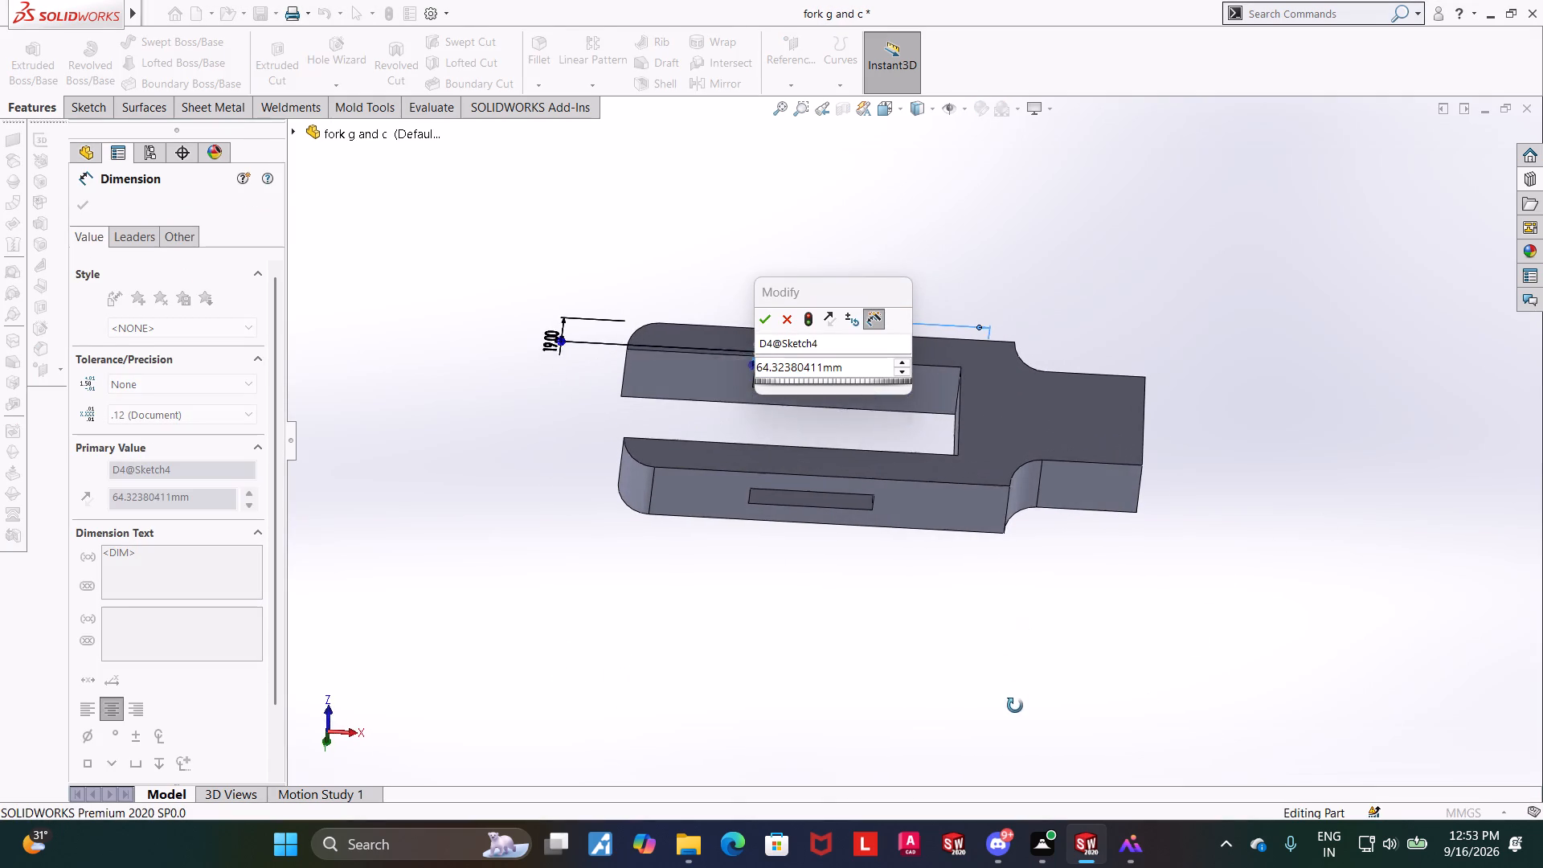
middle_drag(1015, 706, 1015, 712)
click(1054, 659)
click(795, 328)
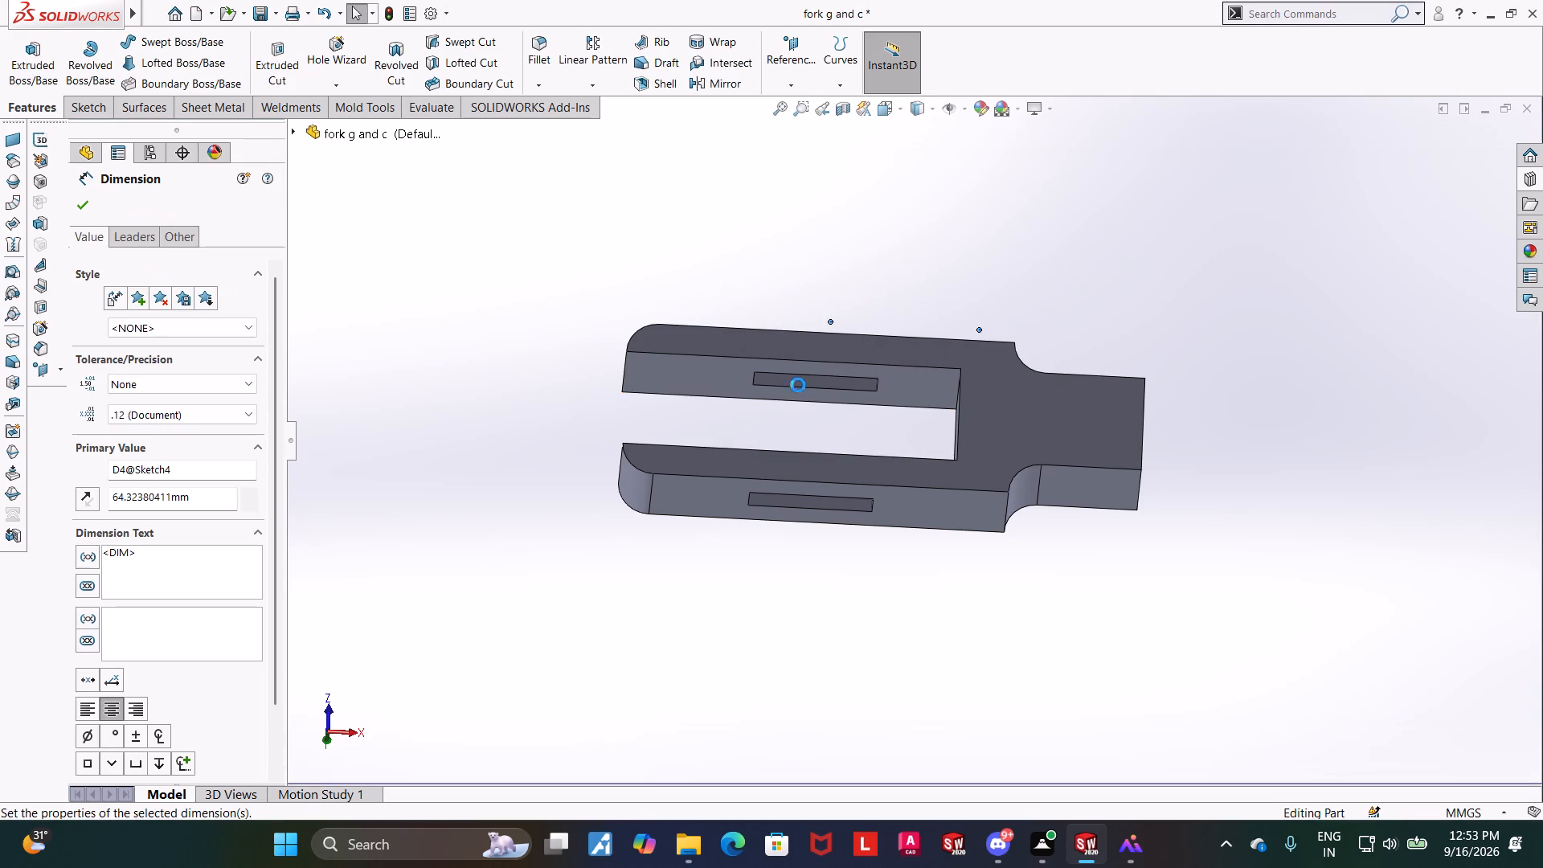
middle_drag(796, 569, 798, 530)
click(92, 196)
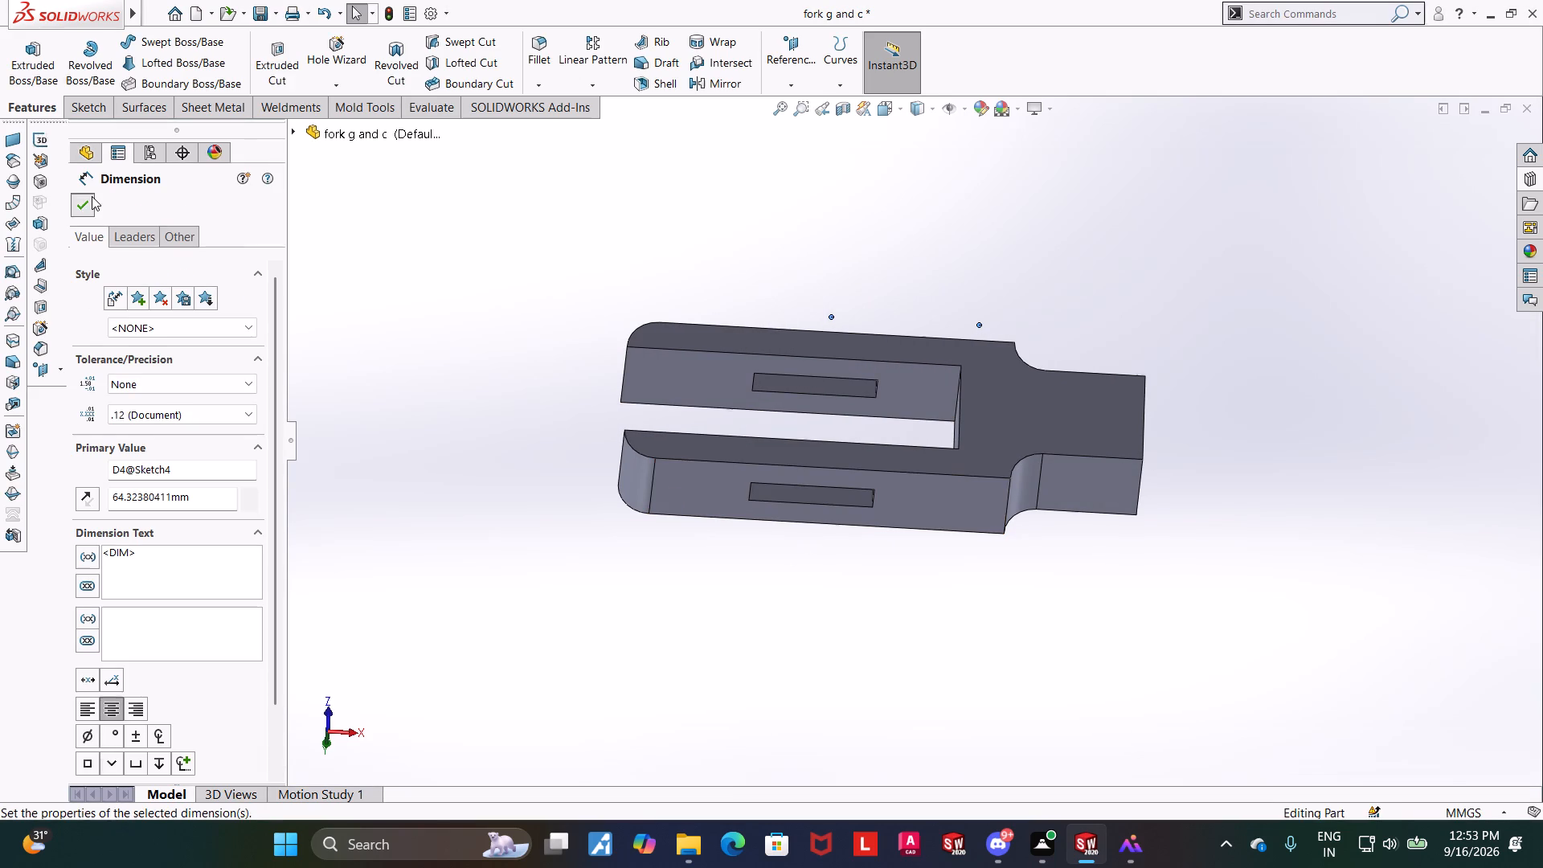
Open Sketch4 of the fork's slot cut for editing and show its dimensions.
click(129, 464)
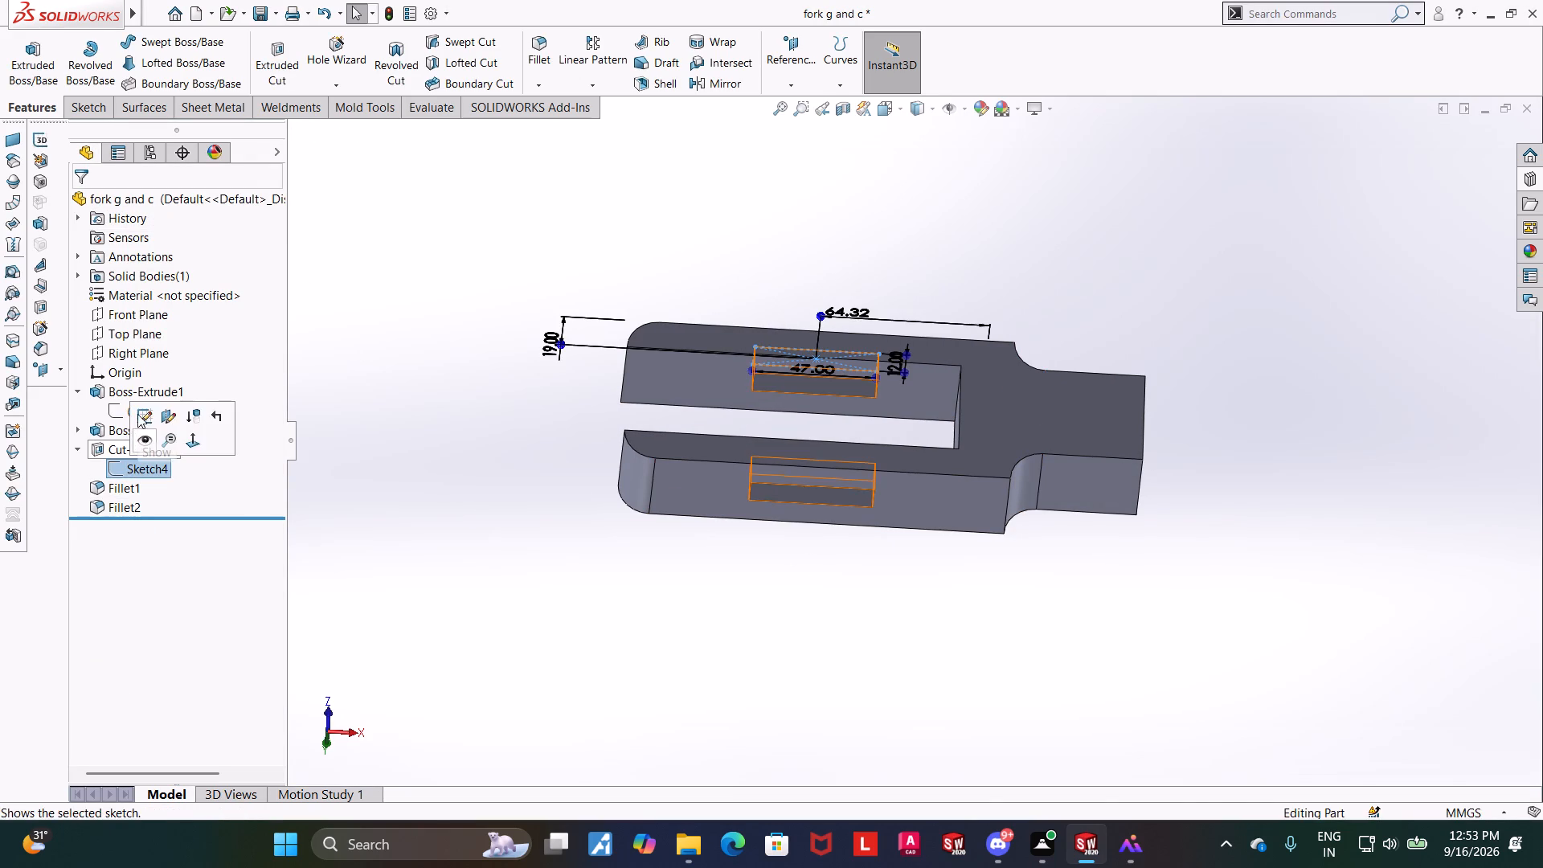
click(137, 414)
click(145, 468)
click(175, 447)
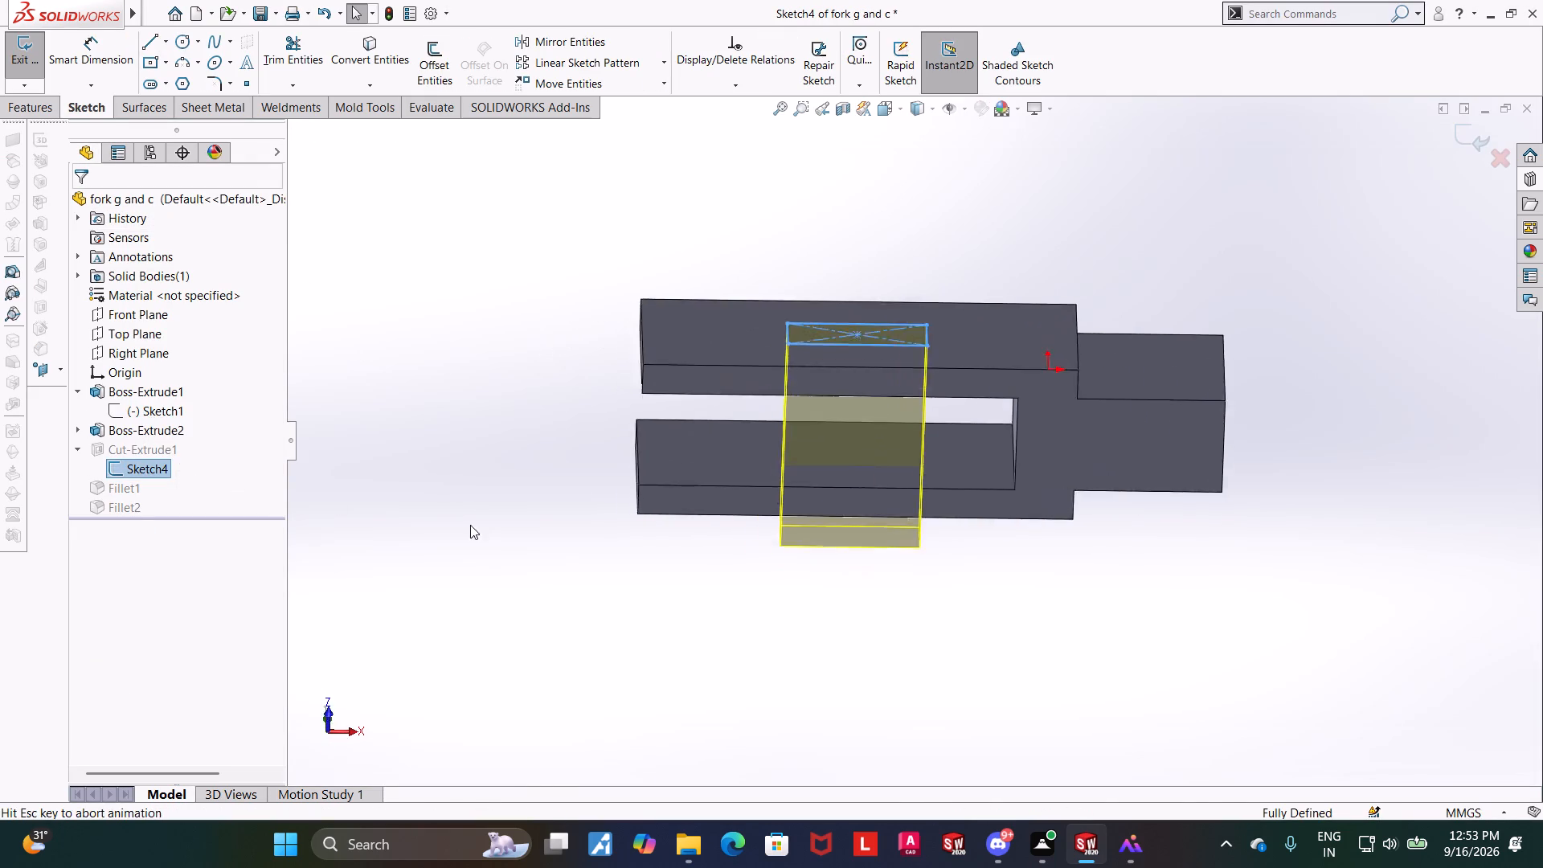
scroll(1017, 403, down, 3)
scroll(988, 528, up, 3)
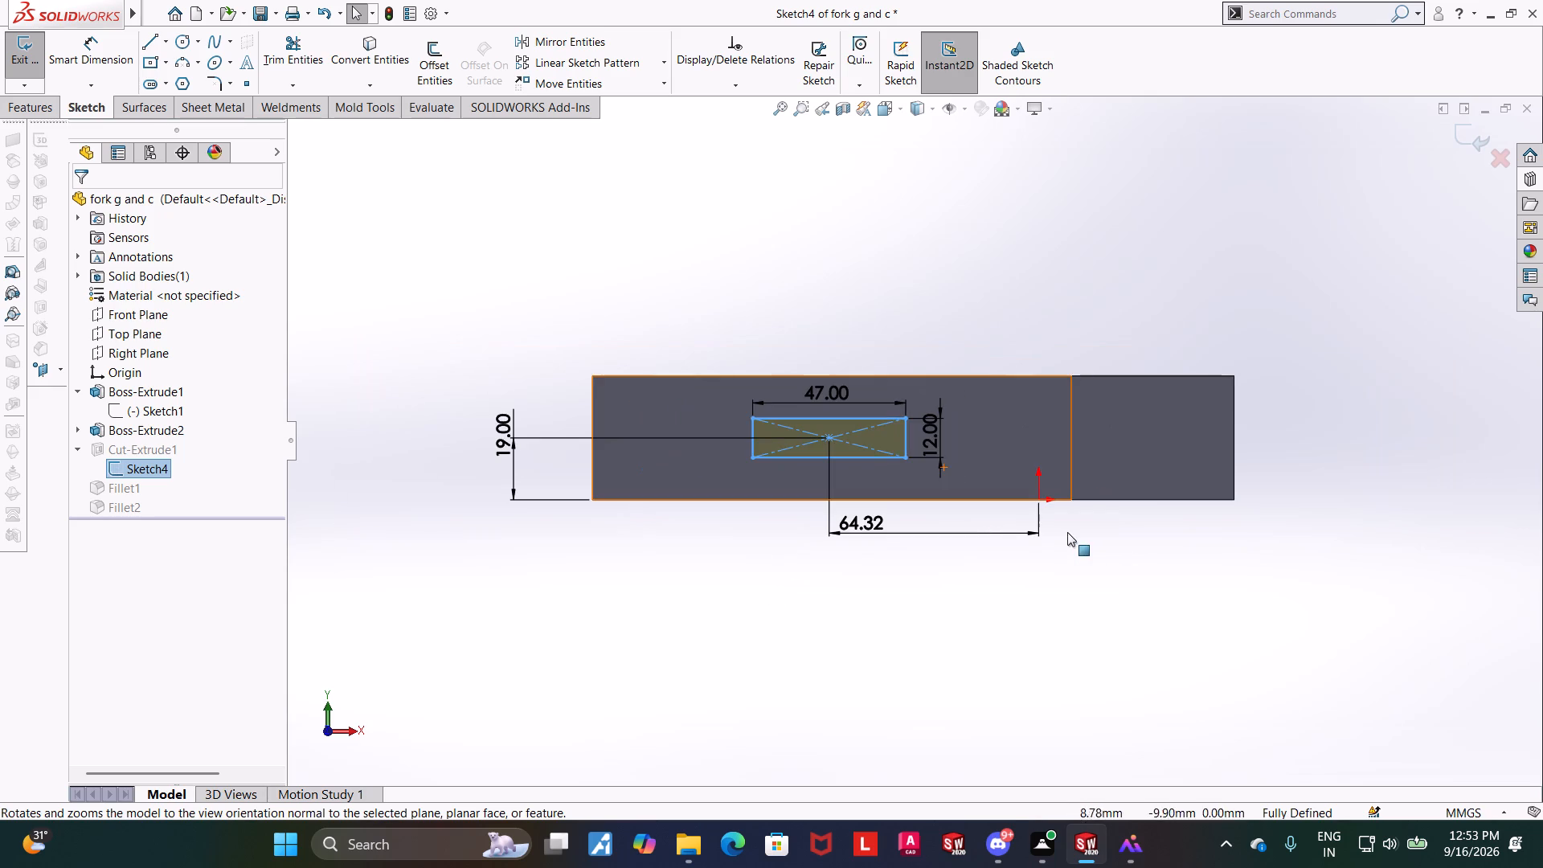
middle_drag(1062, 551, 1067, 447)
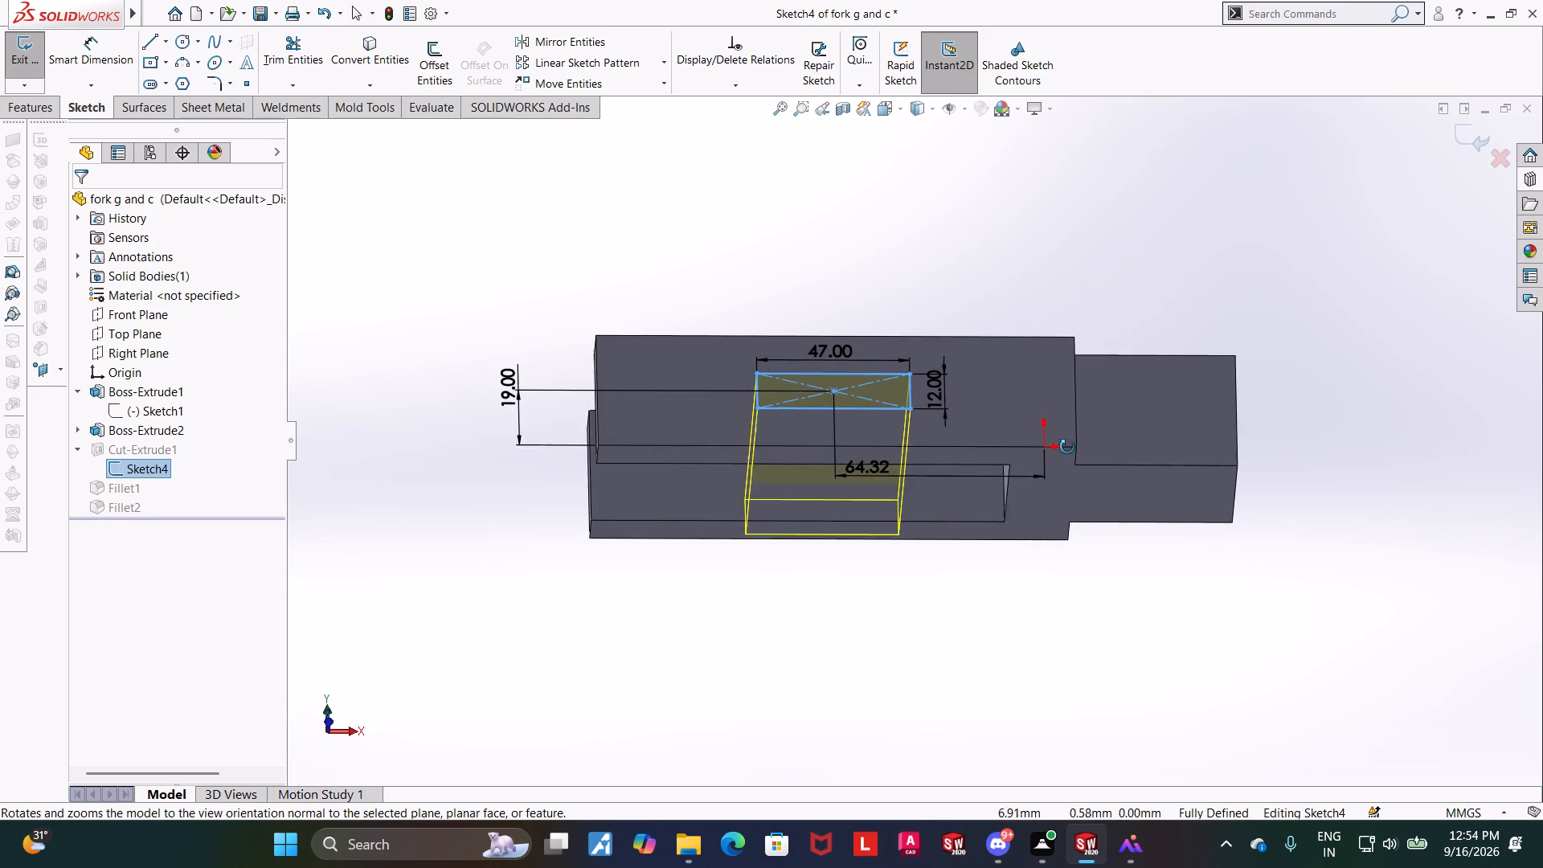
middle_drag(1067, 447, 1069, 453)
key(Escape)
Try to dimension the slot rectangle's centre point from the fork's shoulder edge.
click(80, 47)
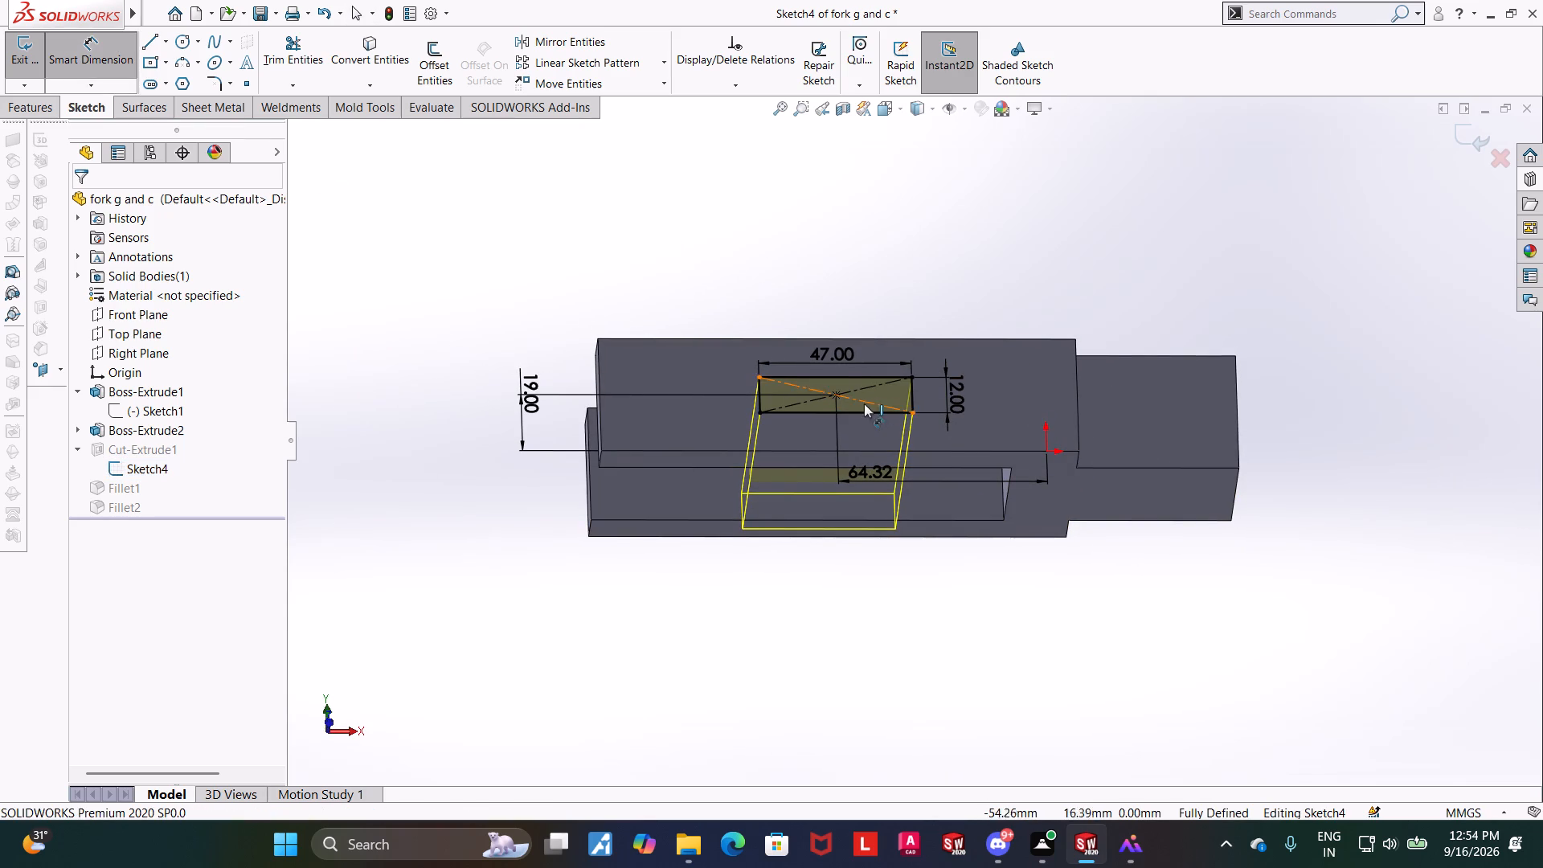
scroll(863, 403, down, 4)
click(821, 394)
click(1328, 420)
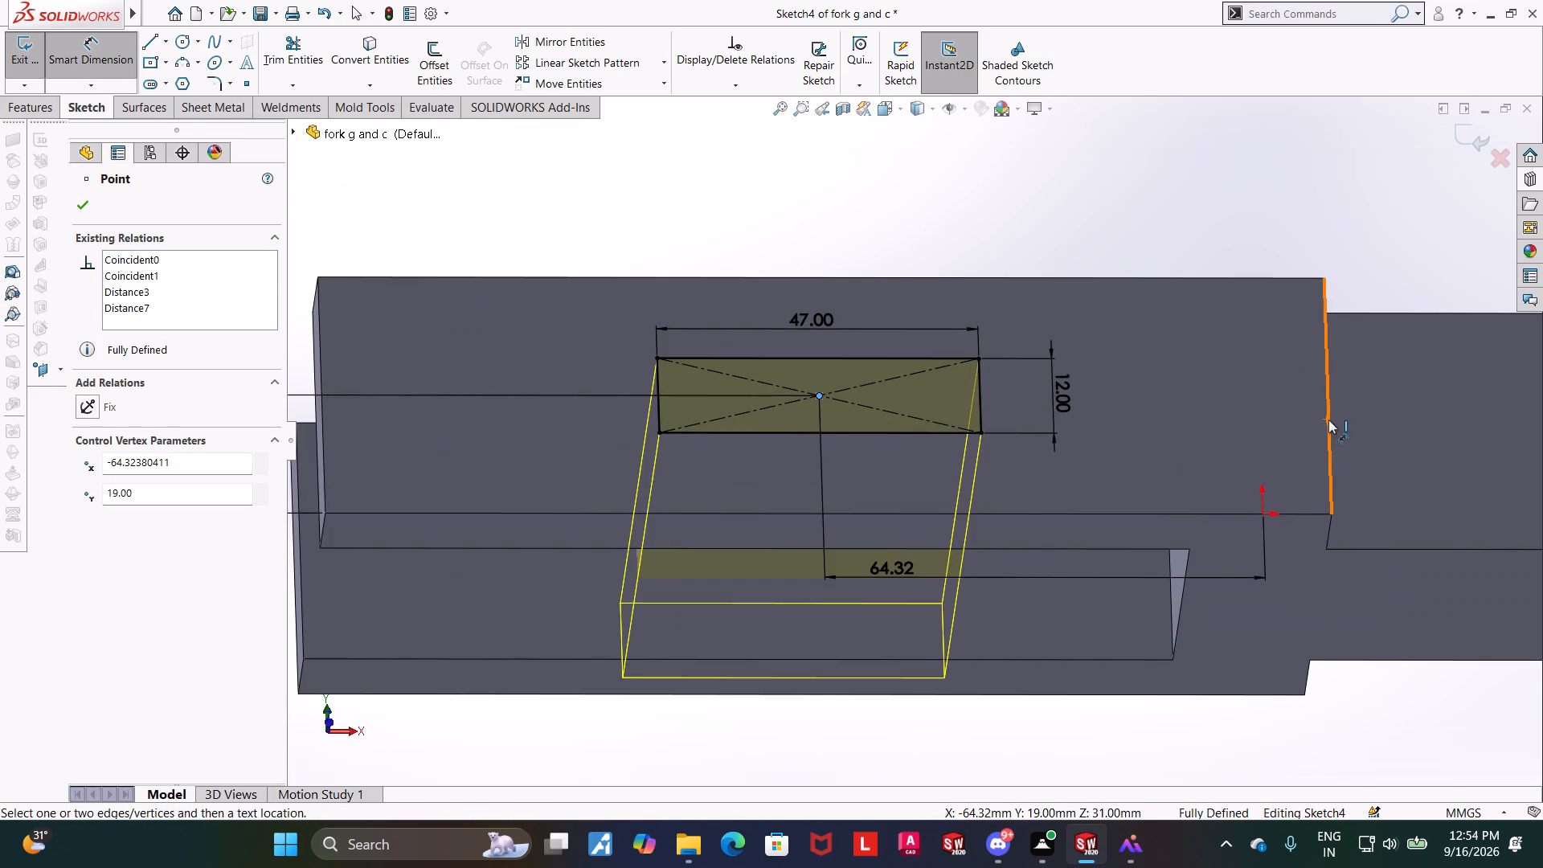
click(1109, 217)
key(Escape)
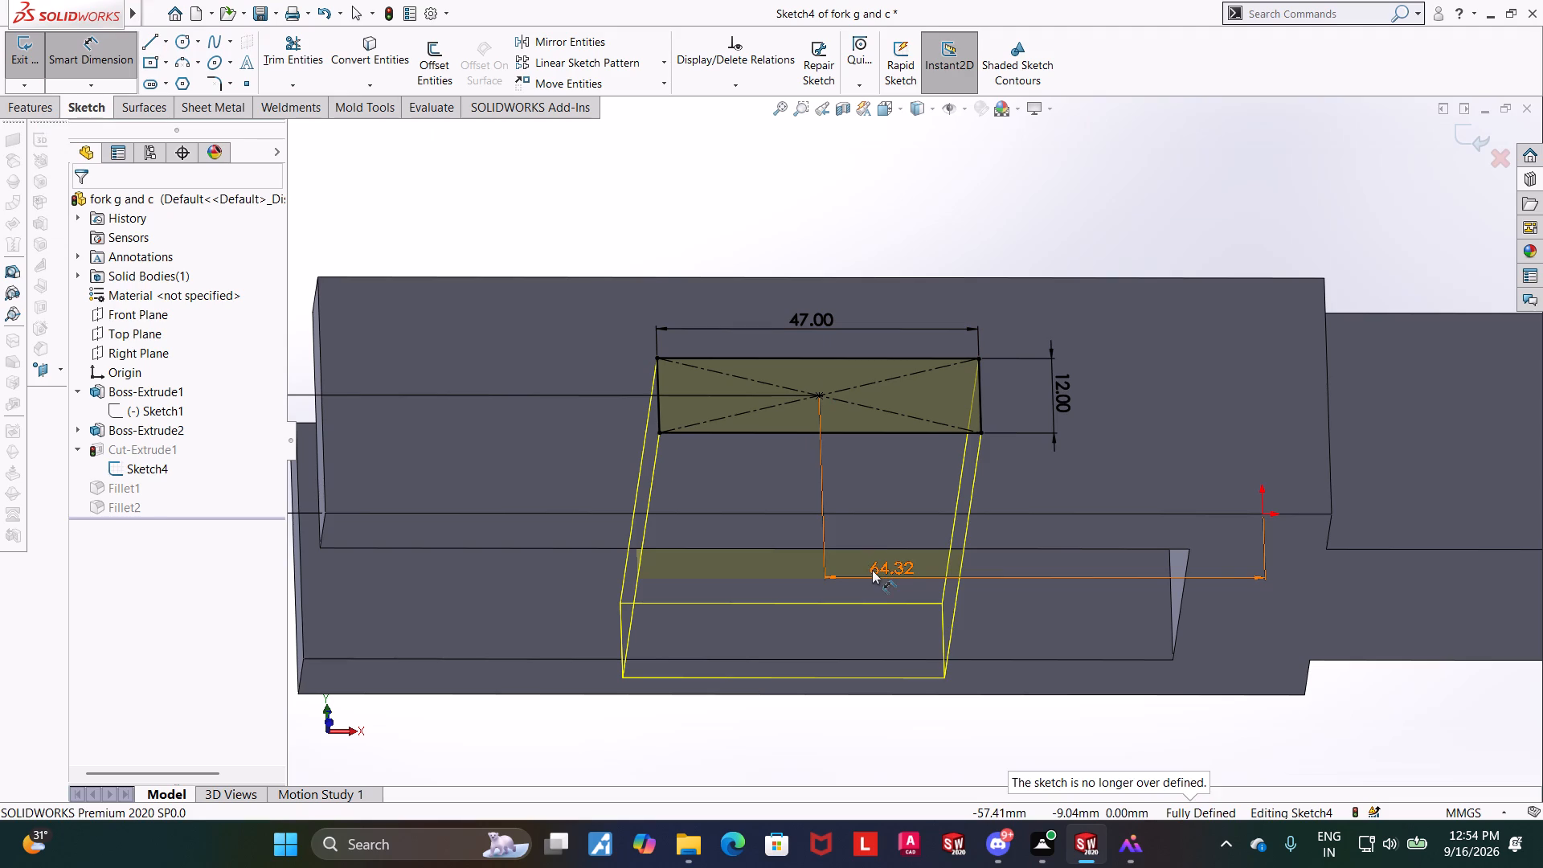
Delete the 64.32 mm dimension that locates the slot rectangle's centre from the origin.
right_click(872, 570)
key(Escape)
key(Escape)
right_click(895, 570)
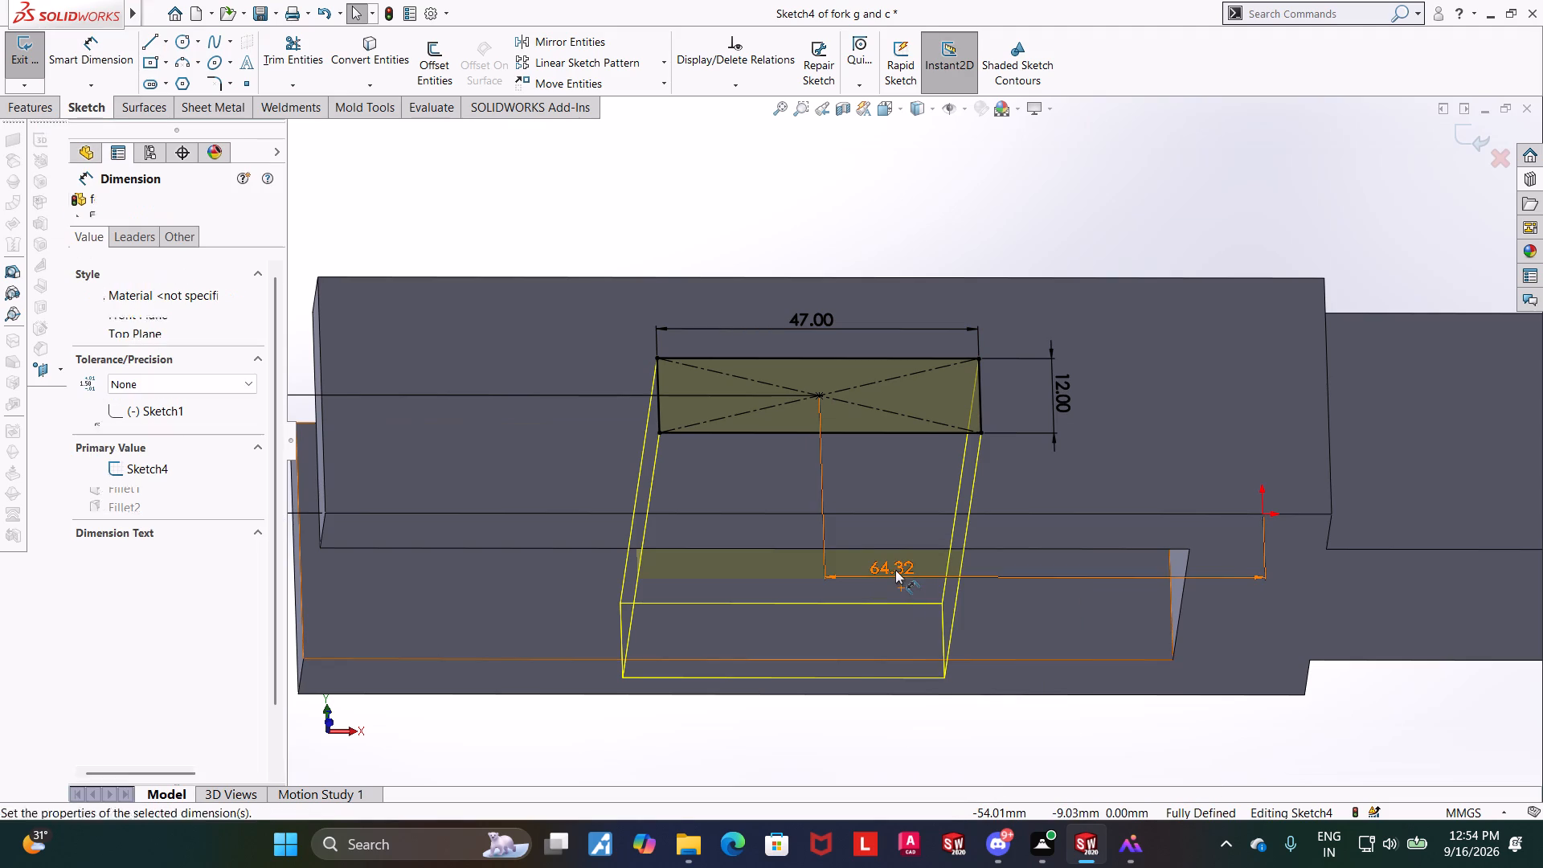
click(929, 633)
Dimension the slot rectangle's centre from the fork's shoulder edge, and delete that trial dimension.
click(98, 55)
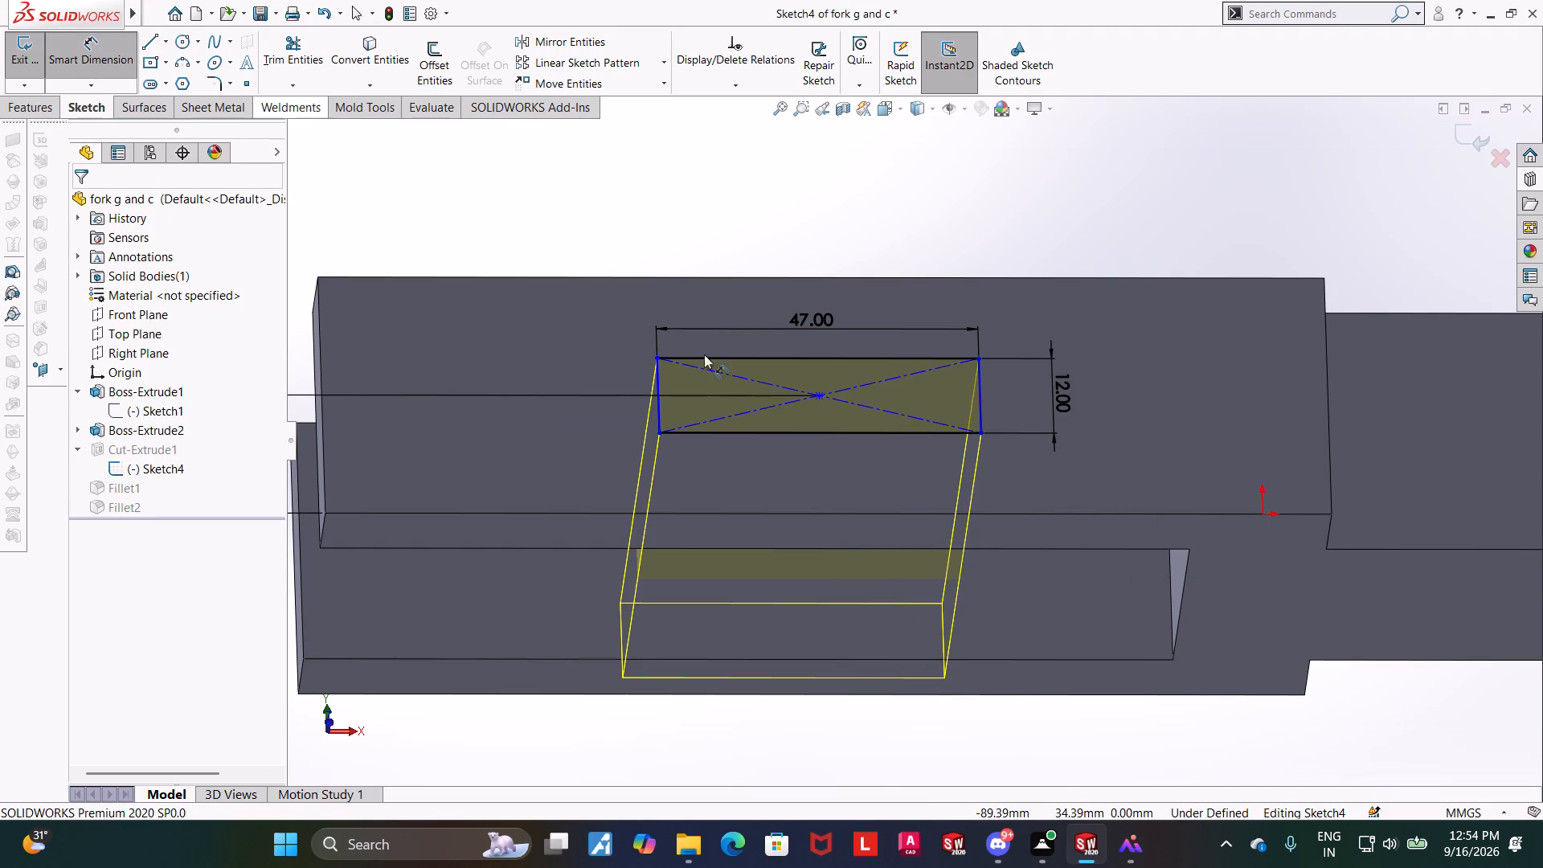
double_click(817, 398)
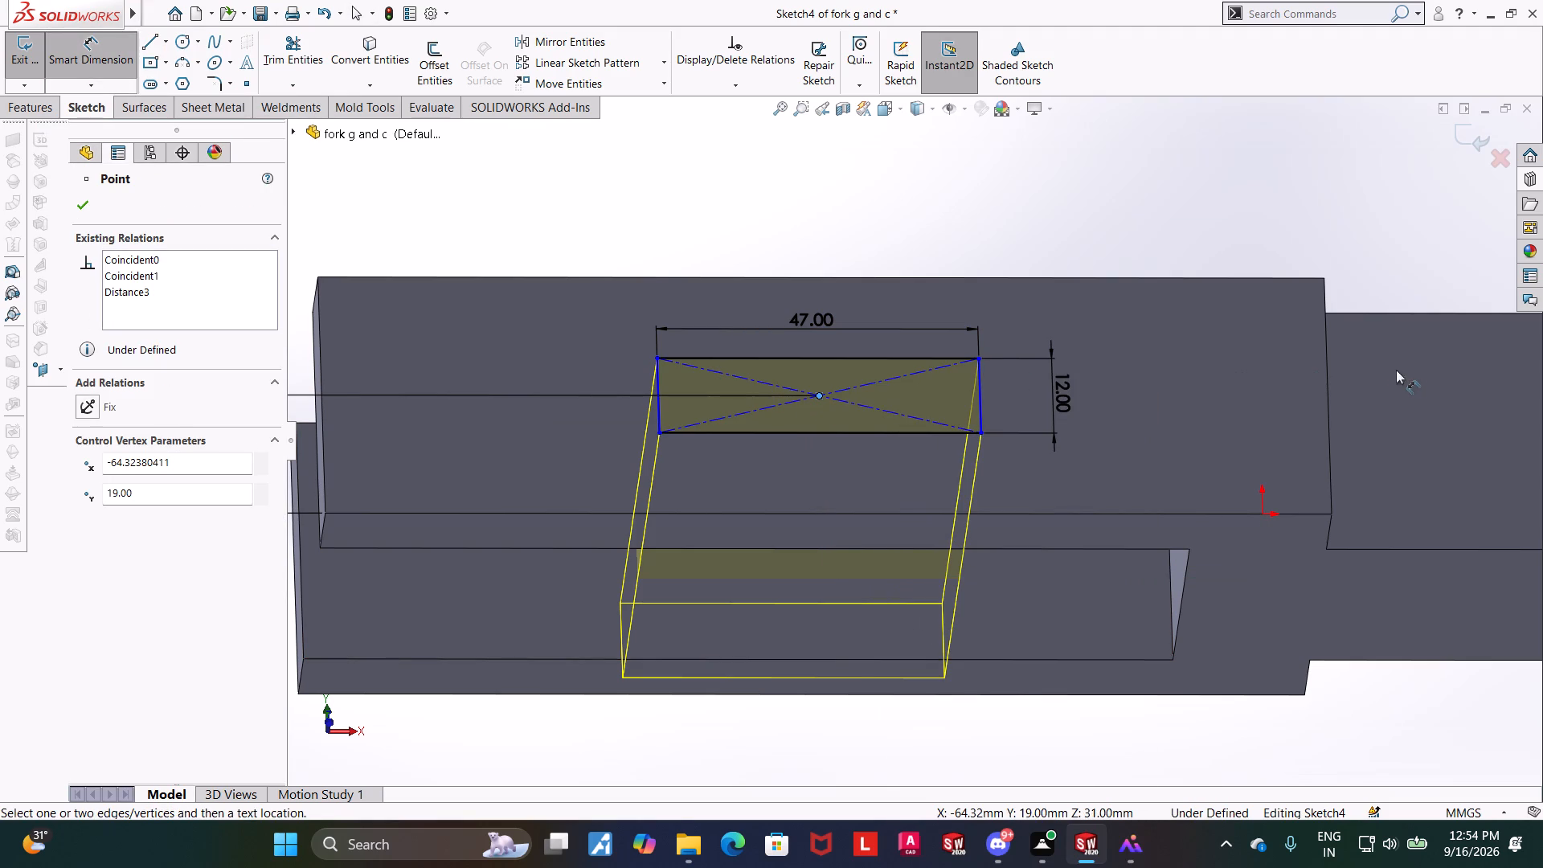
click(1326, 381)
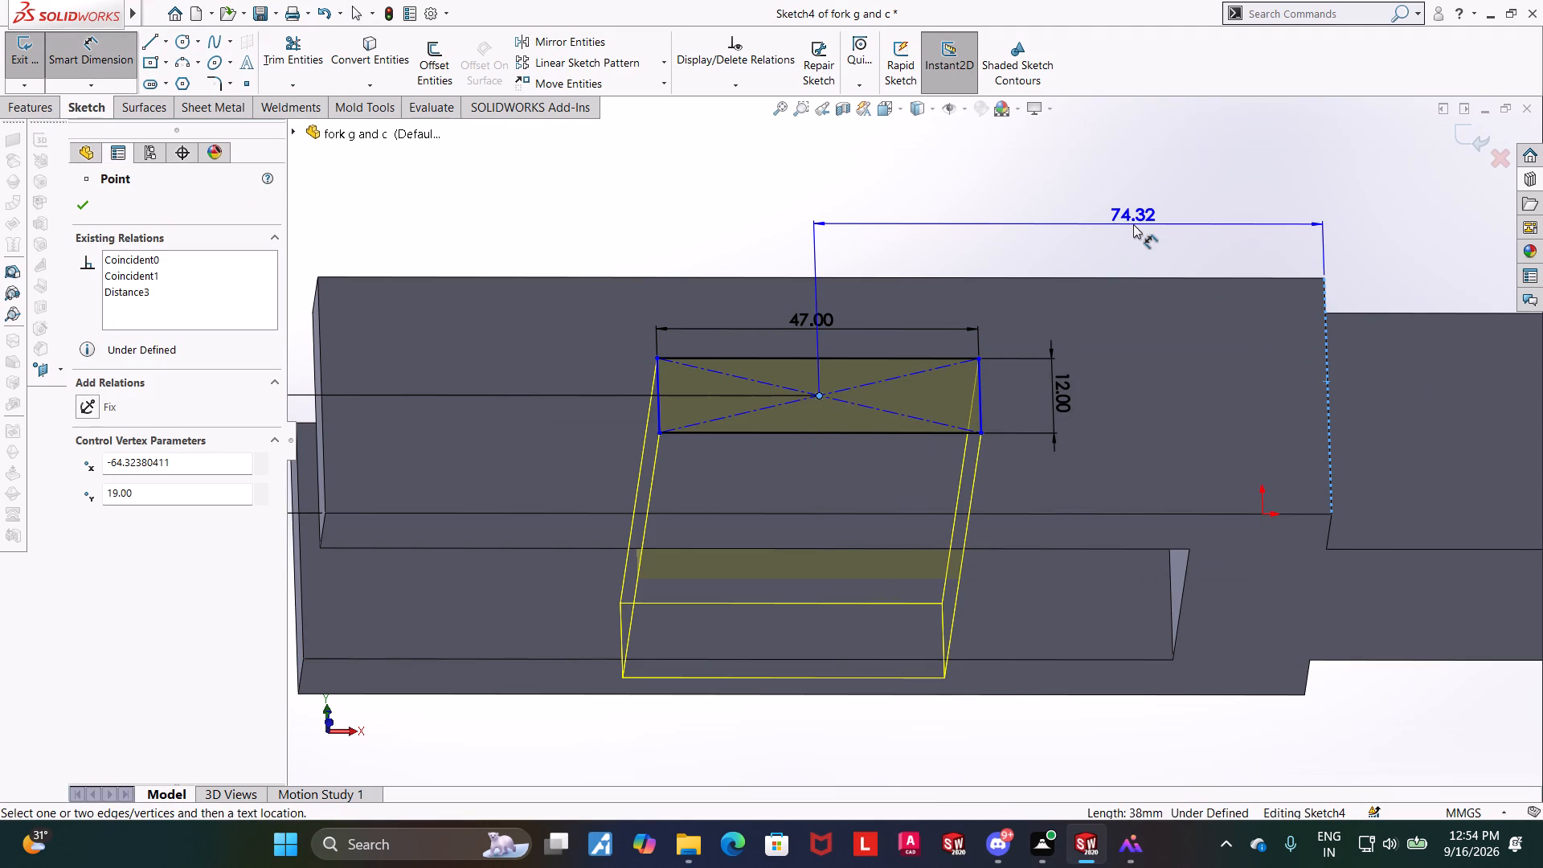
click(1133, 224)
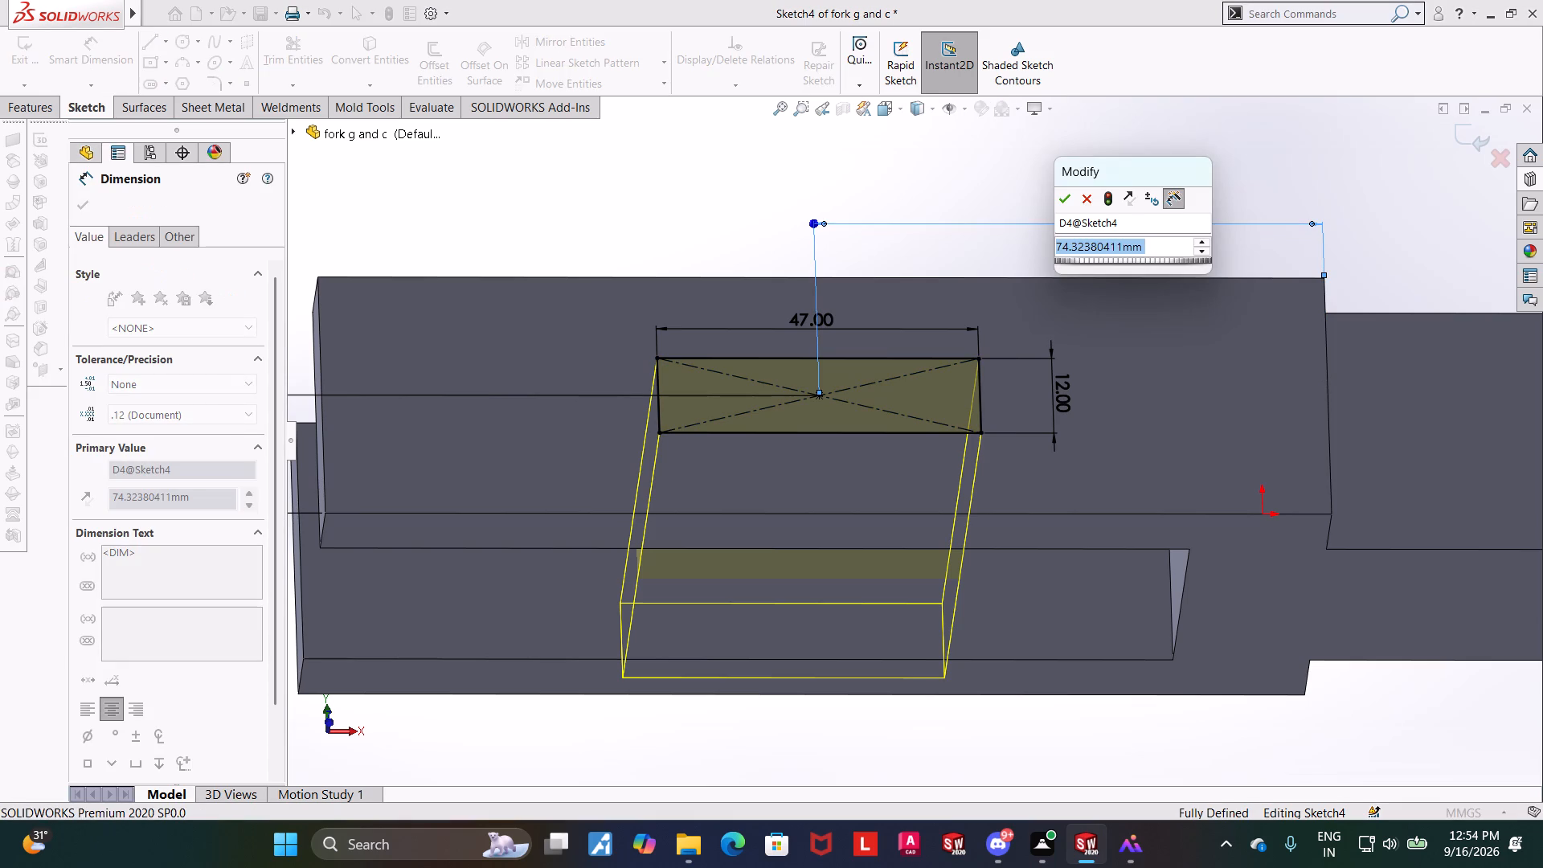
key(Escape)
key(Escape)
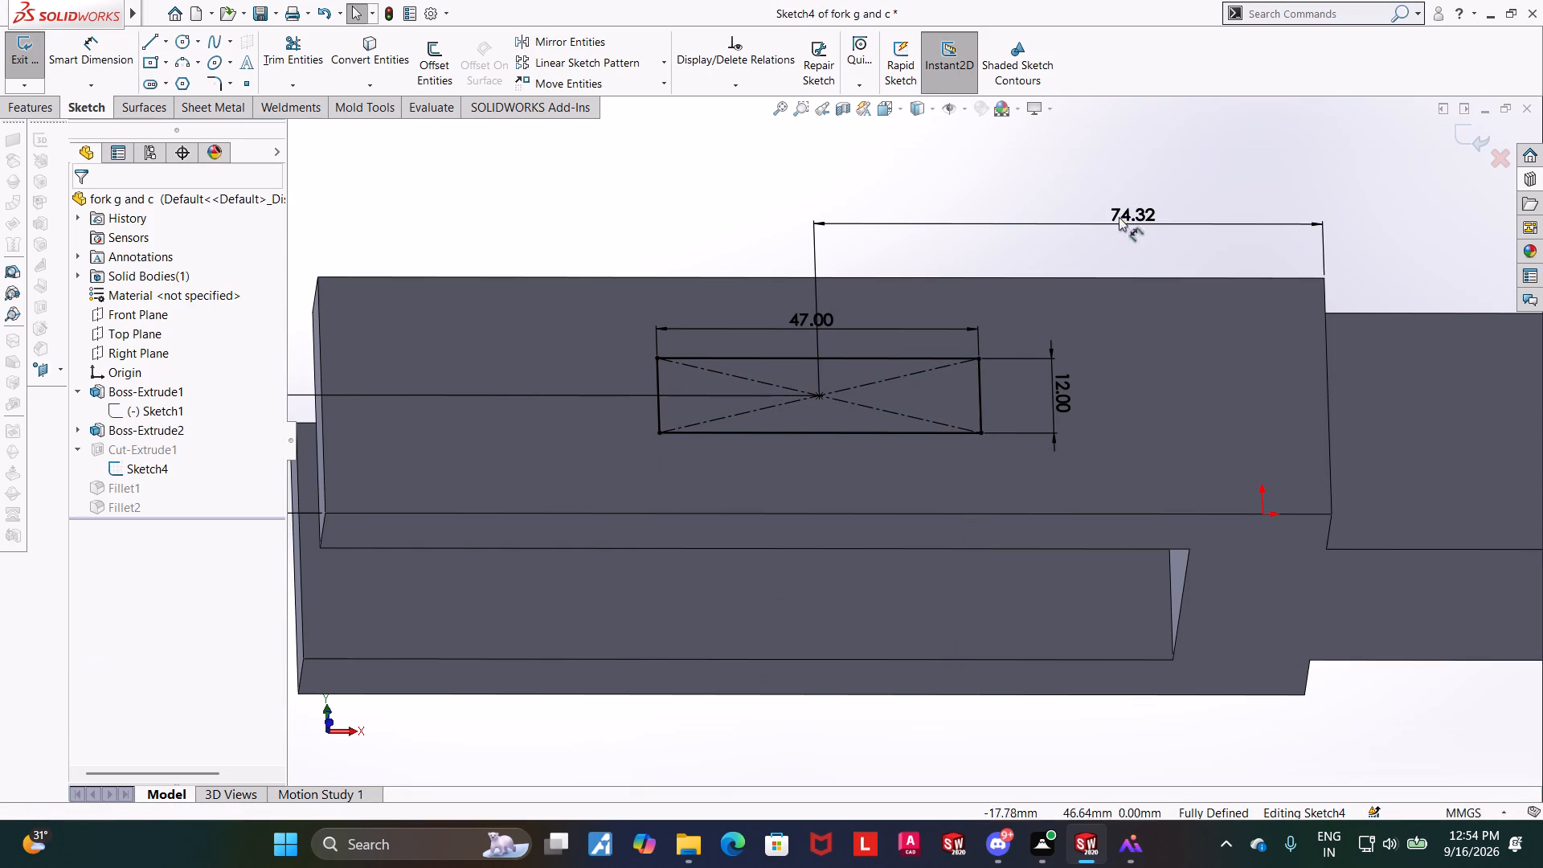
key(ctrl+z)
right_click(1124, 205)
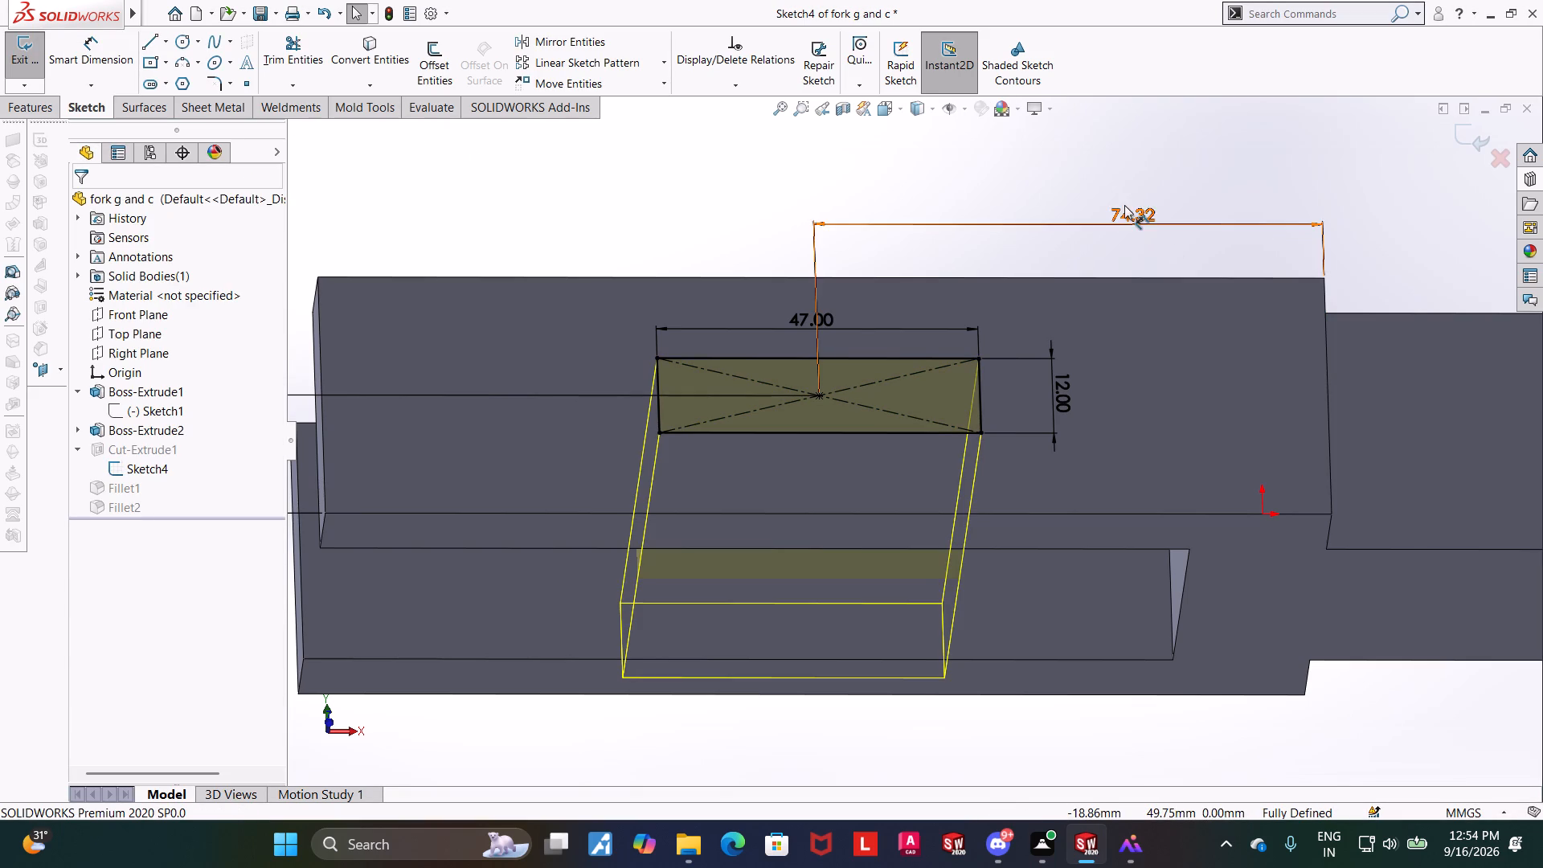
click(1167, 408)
Dimension the slot's shoulder-side end line 58 mm from the fork's shoulder edge and finish editing the sketch.
click(107, 55)
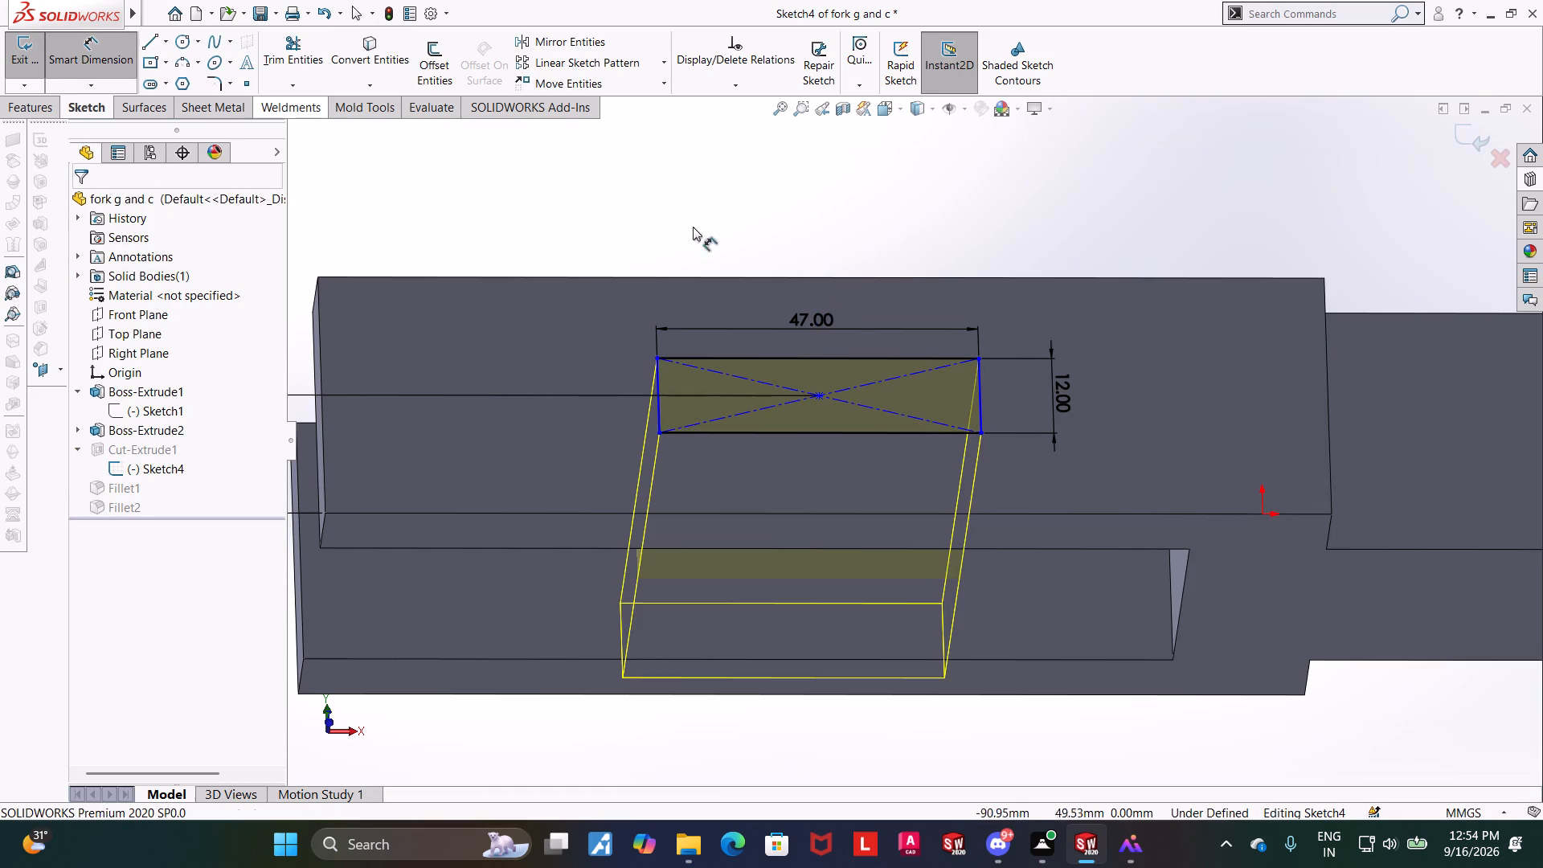
click(980, 396)
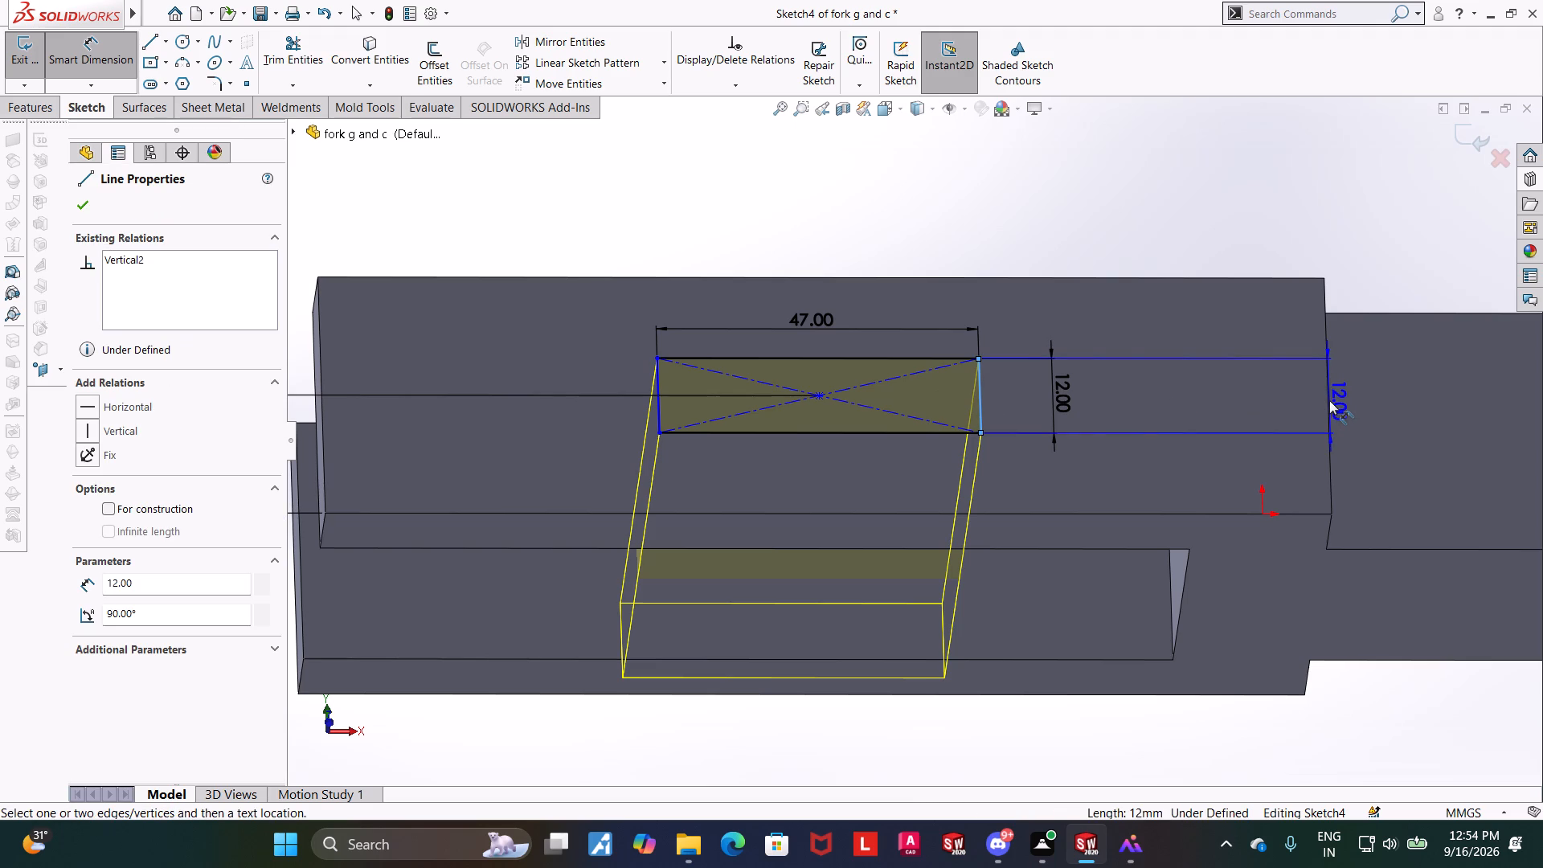
click(1326, 401)
click(1215, 229)
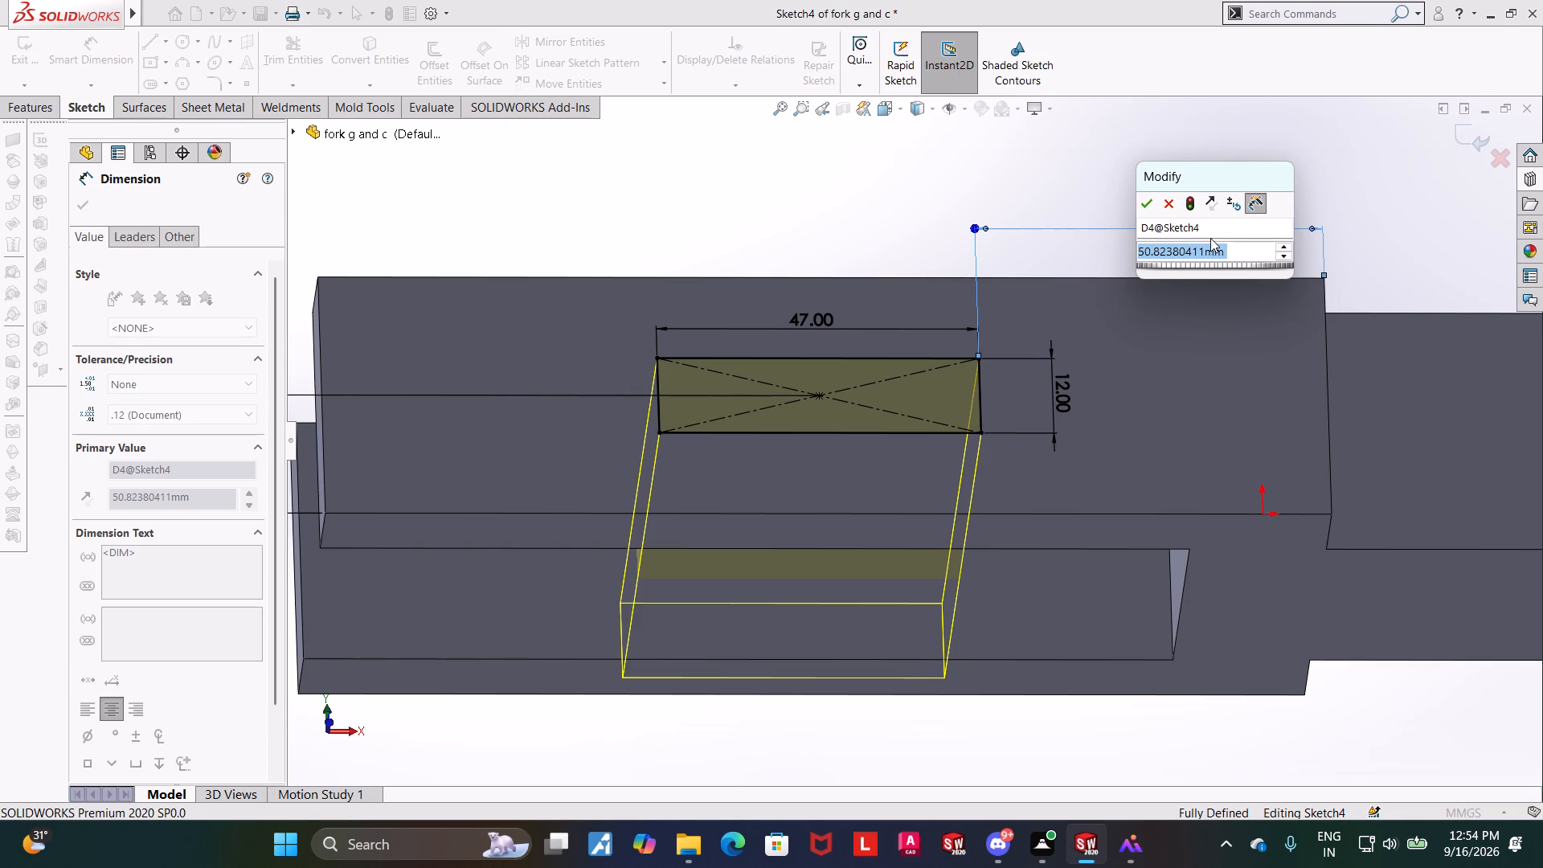
text(58)
key(Return)
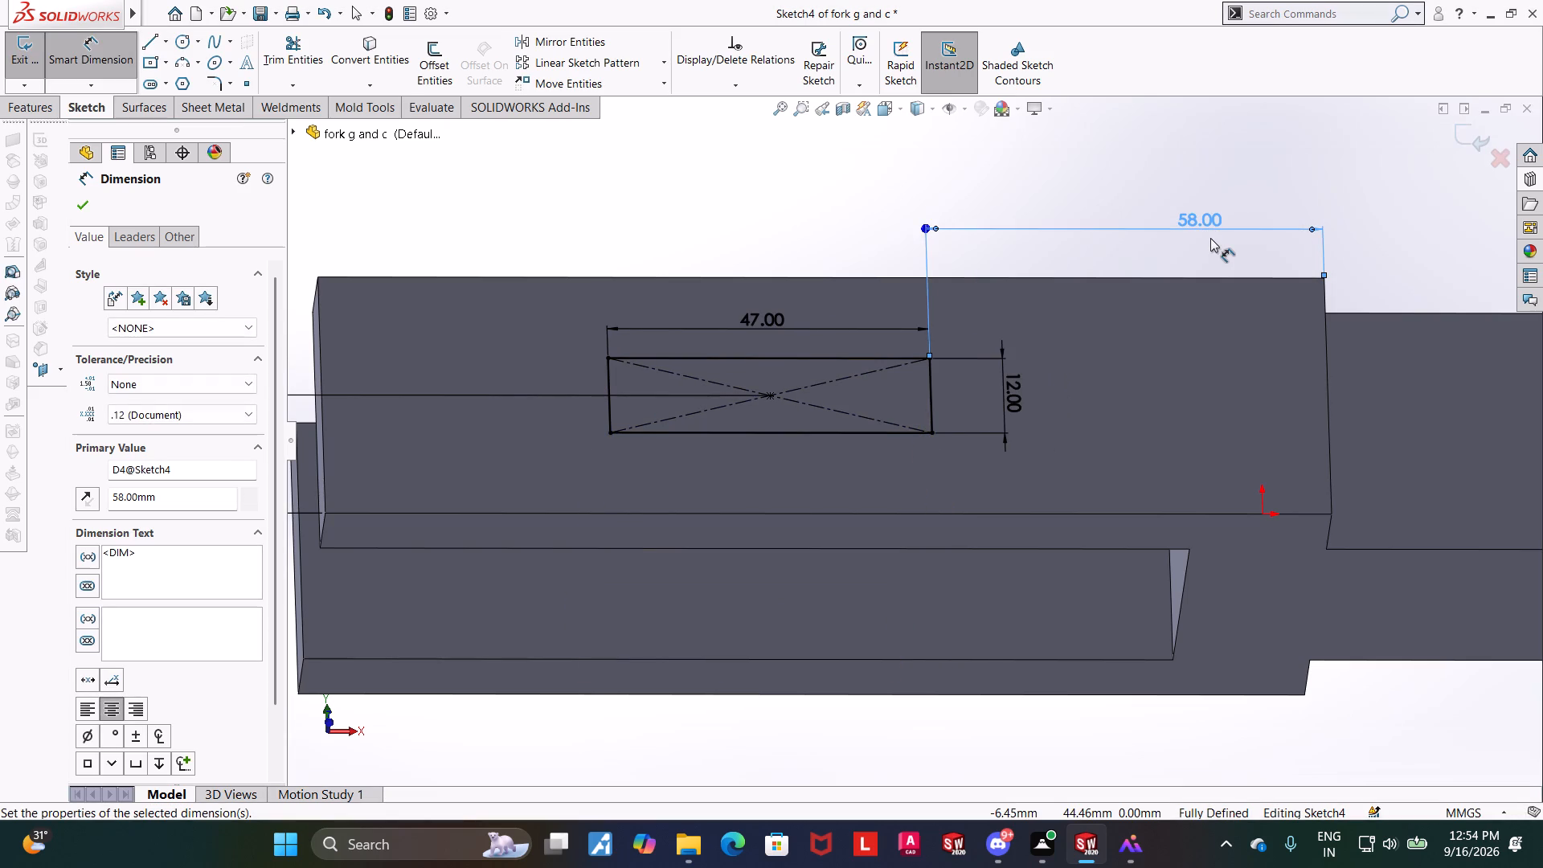
scroll(1077, 502, up, 5)
scroll(993, 588, up, 1)
middle_drag(992, 588, 984, 593)
middle_drag(1105, 523, 1102, 593)
scroll(984, 404, down, 3)
middle_drag(1120, 587, 1128, 588)
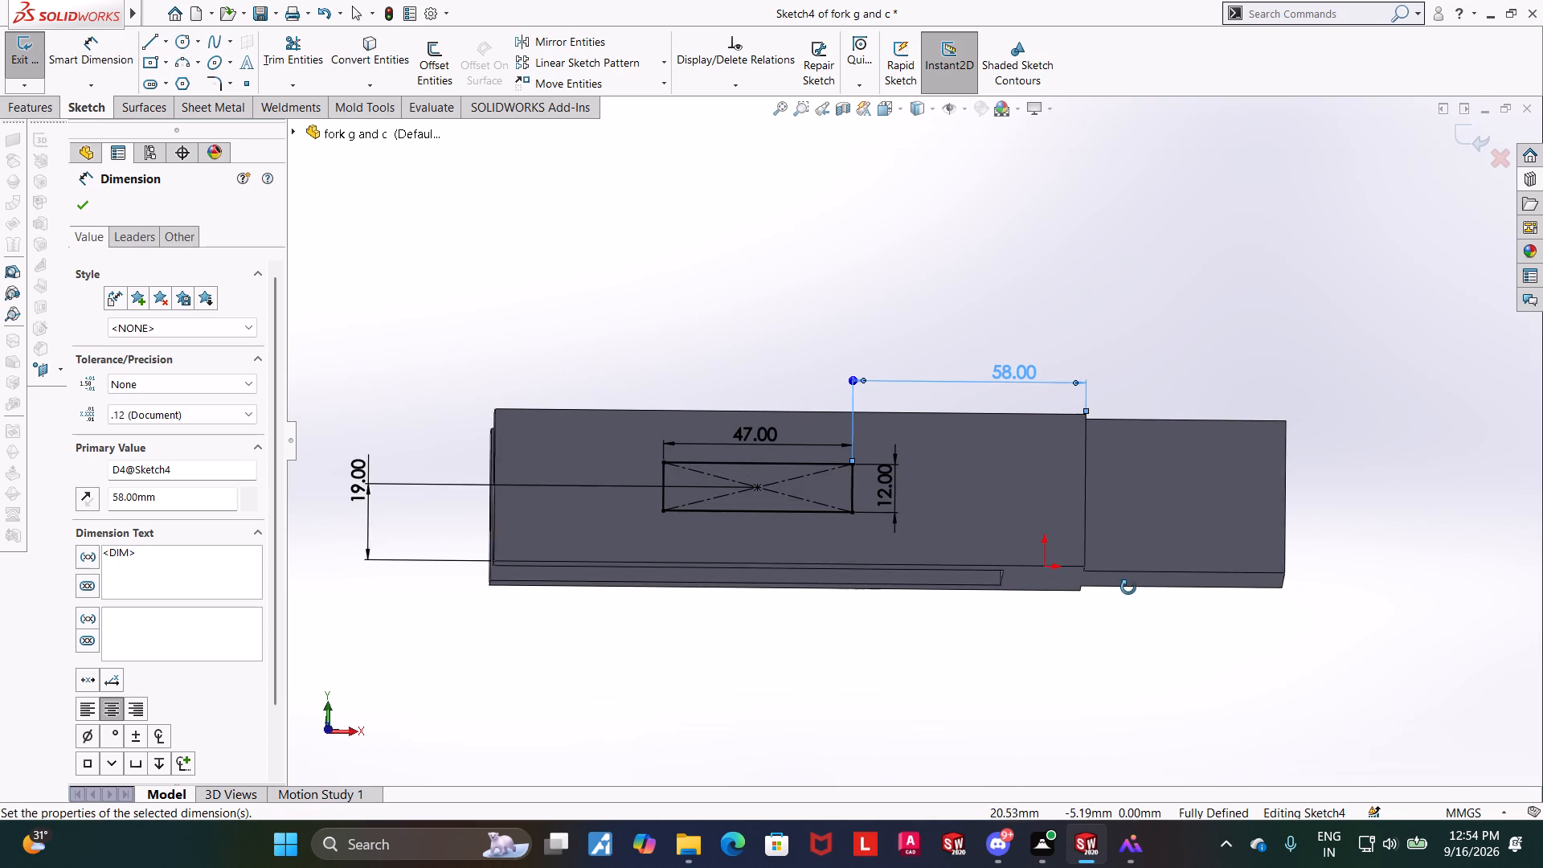
middle_drag(1128, 588, 1132, 588)
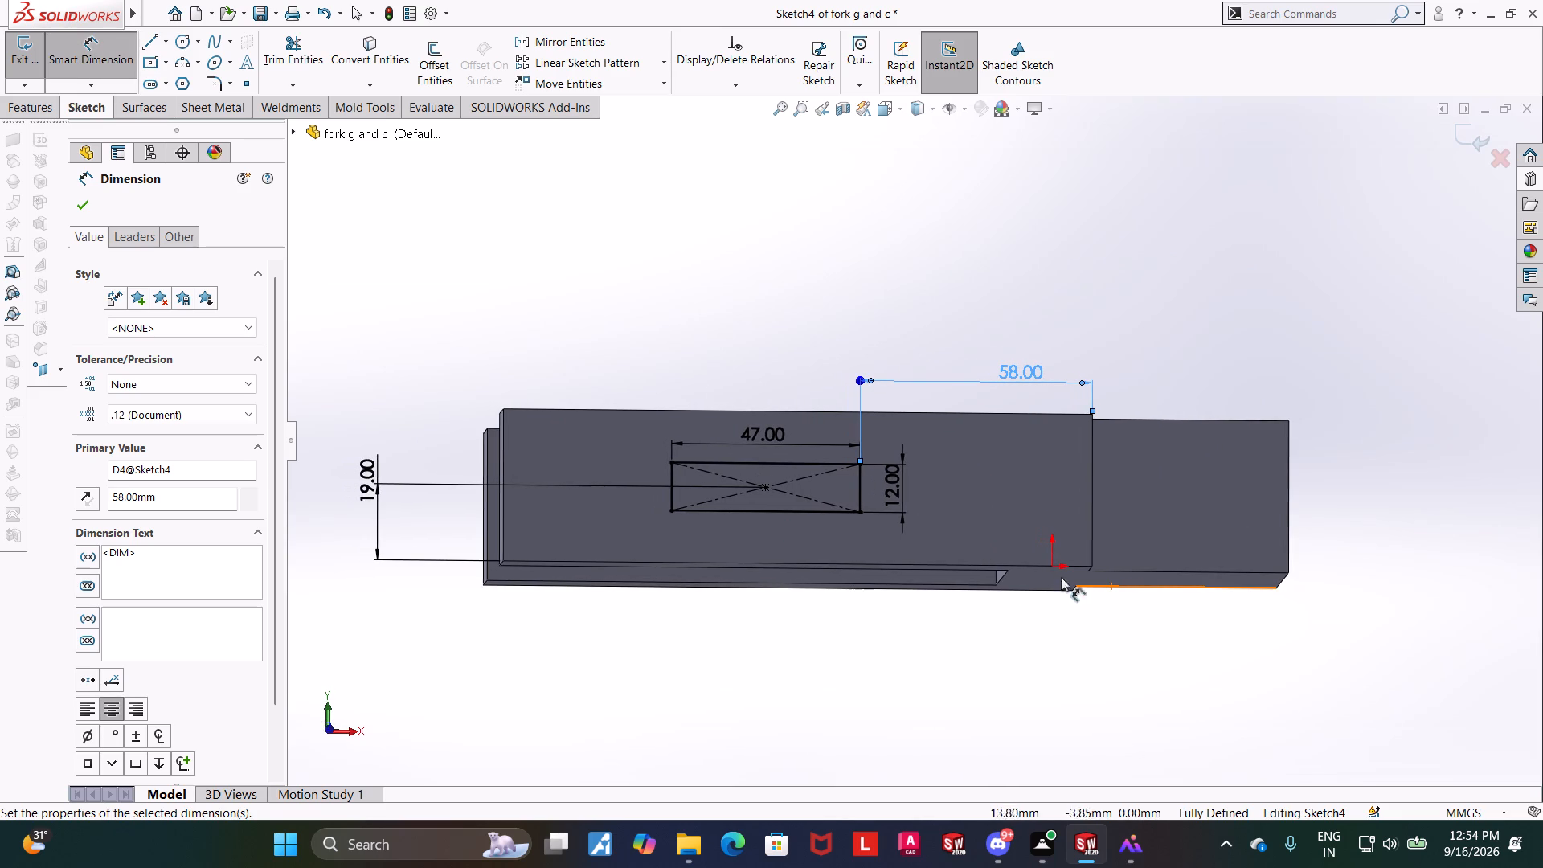
click(1464, 129)
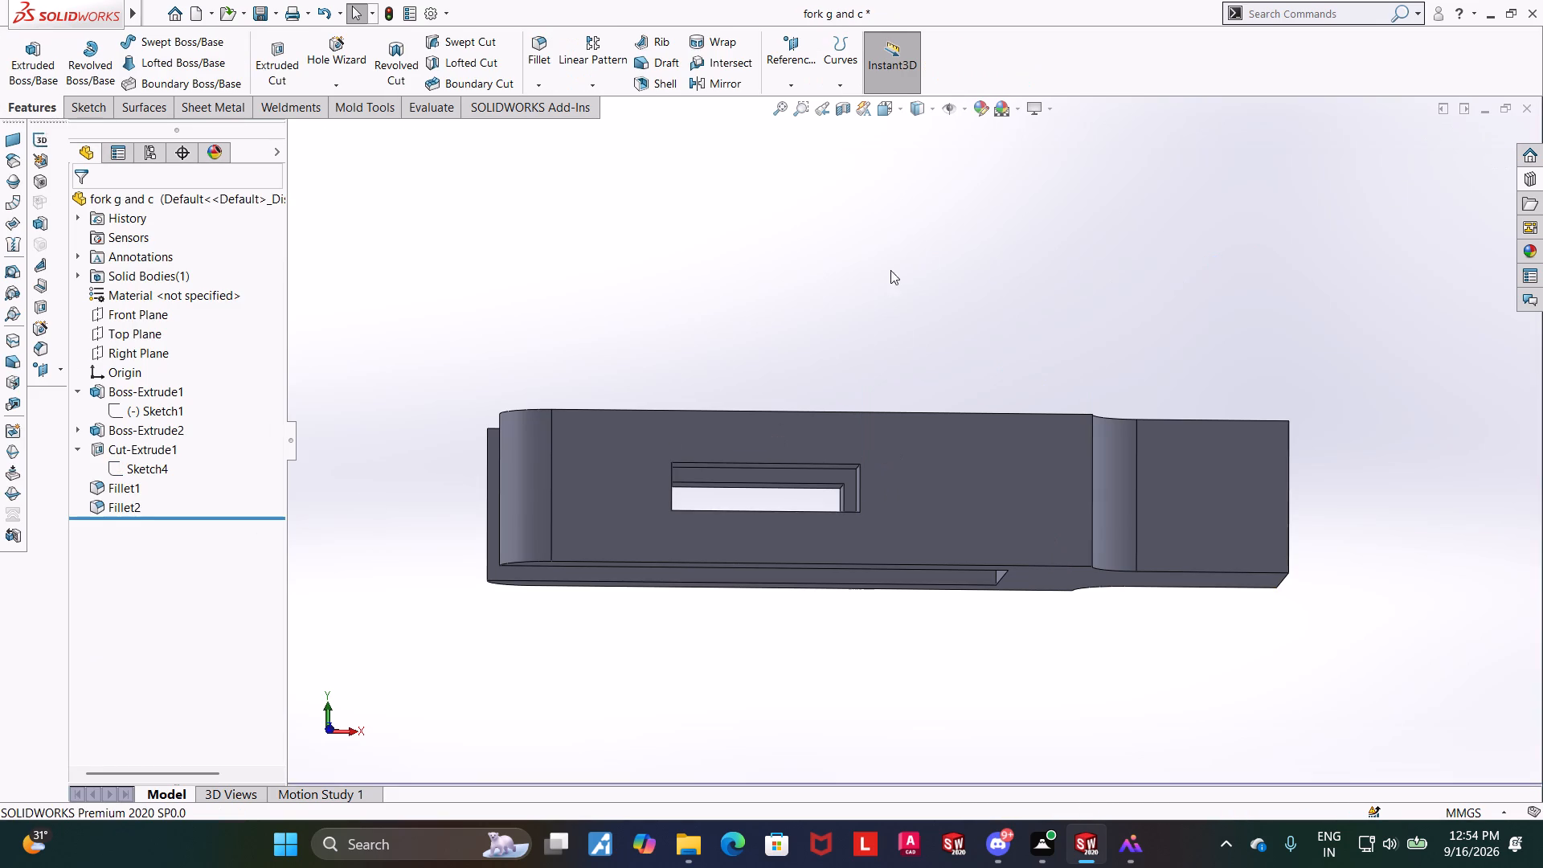
Return to the Assem3 assembly and rebuild it with the modified fork.
middle_drag(1033, 700, 1033, 551)
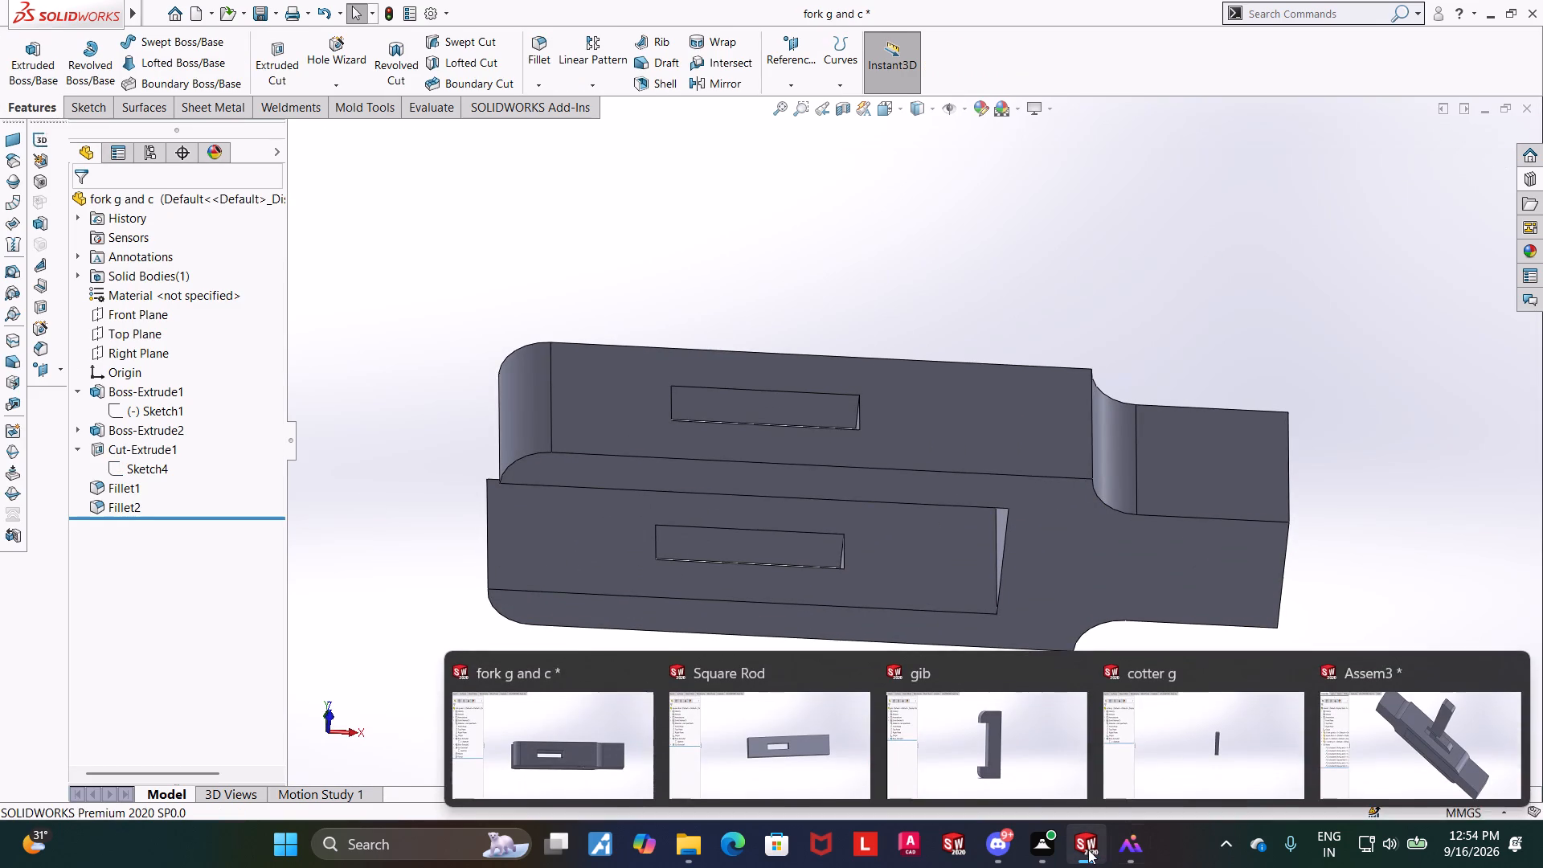
click(1382, 742)
click(145, 117)
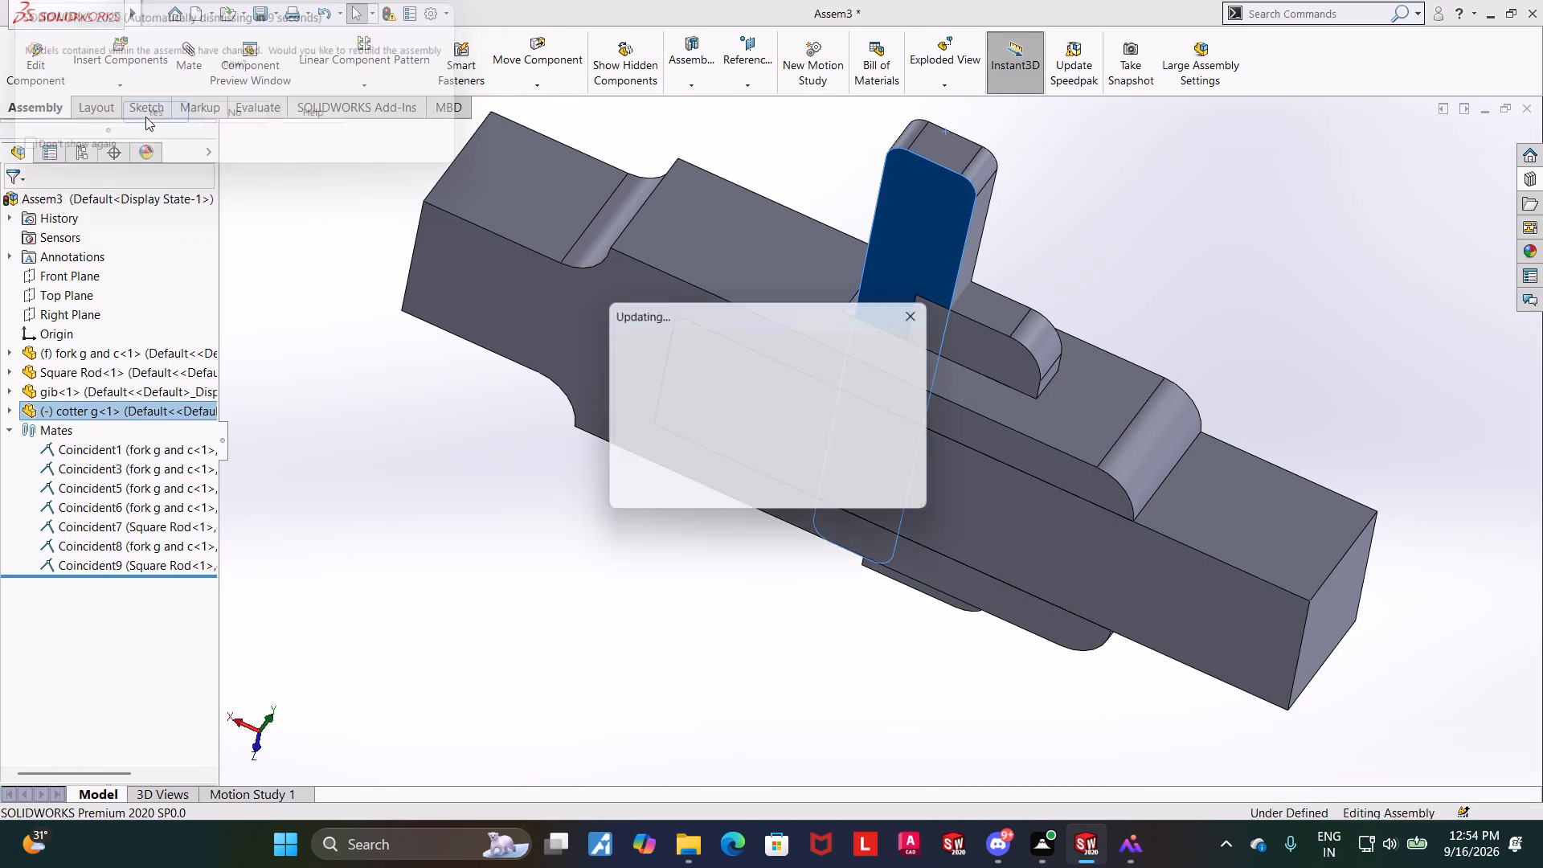
drag(15, 443, 98, 514)
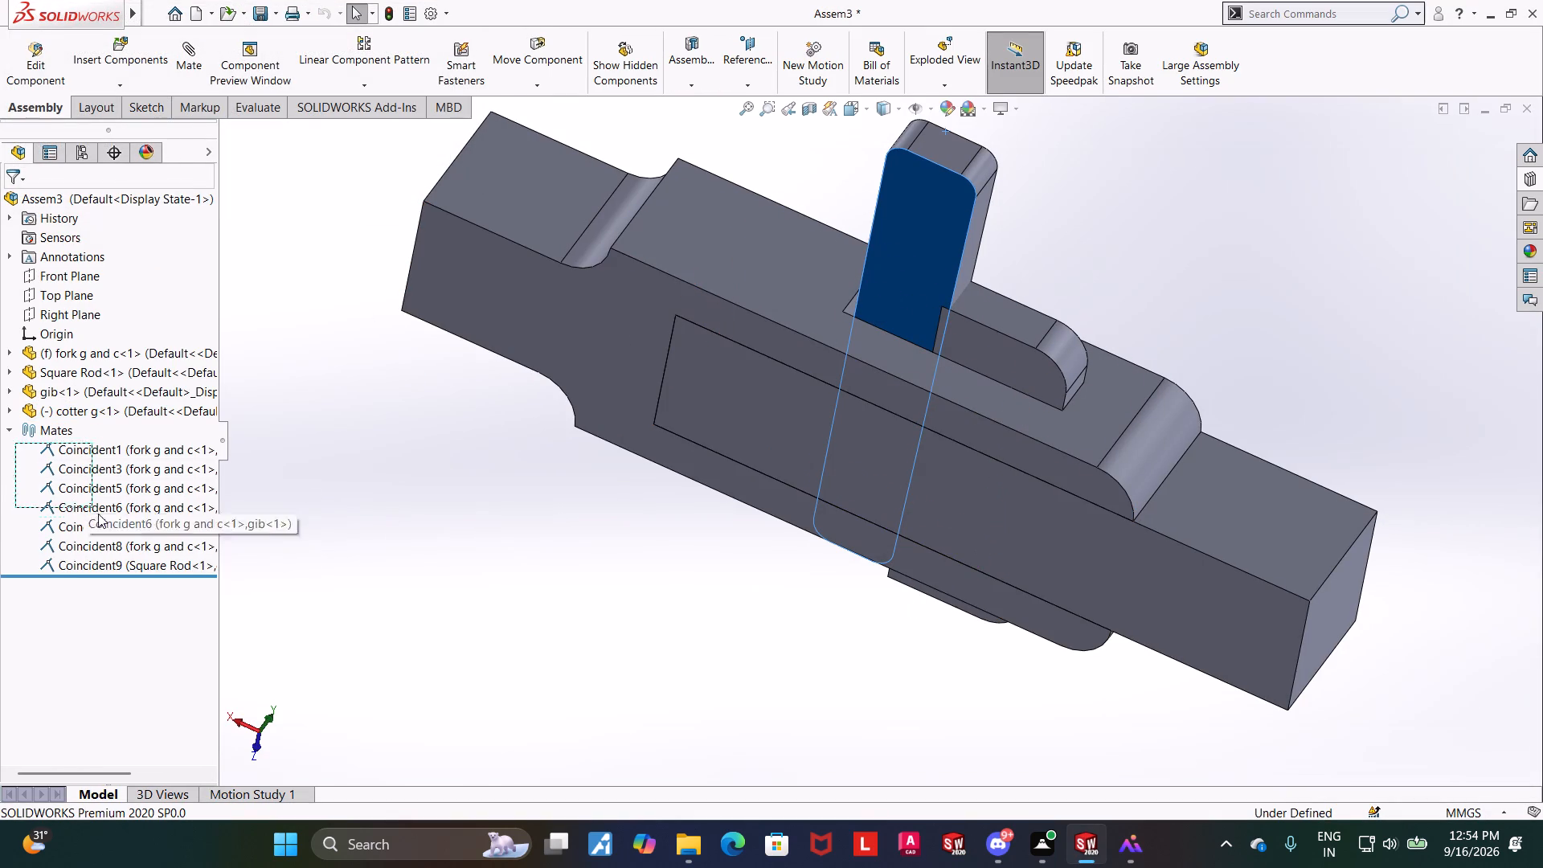
drag(98, 514, 140, 575)
click(595, 596)
middle_drag(595, 596, 609, 562)
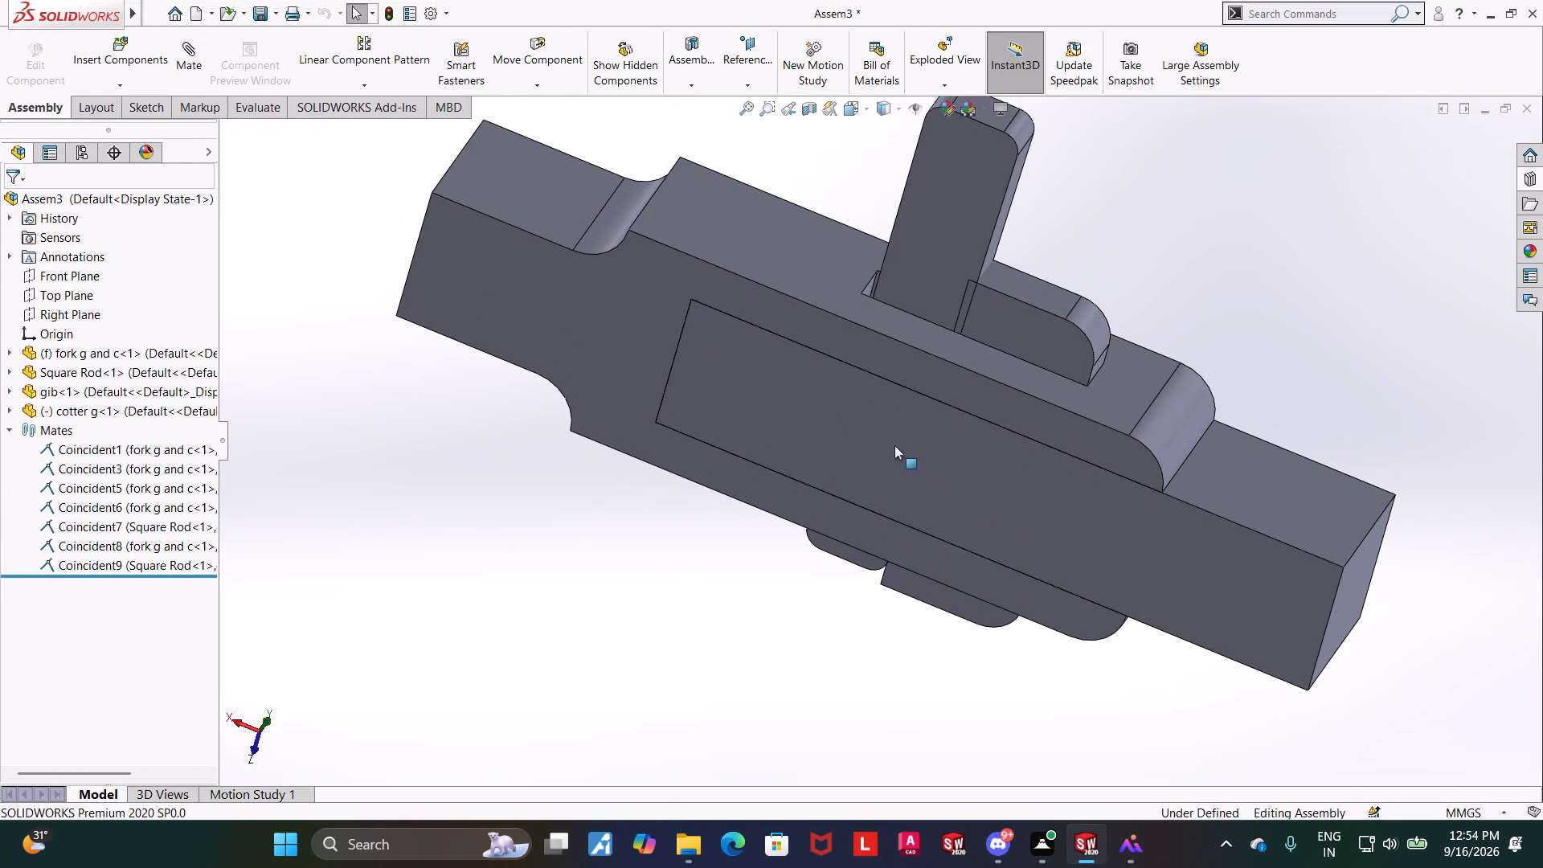
Pull the cotter completely out of the slots and examine the alignment of the fork, rod and gib in the opening.
drag(935, 437, 1128, 516)
middle_drag(885, 522, 849, 678)
scroll(904, 462, down, 2)
drag(873, 342, 877, 325)
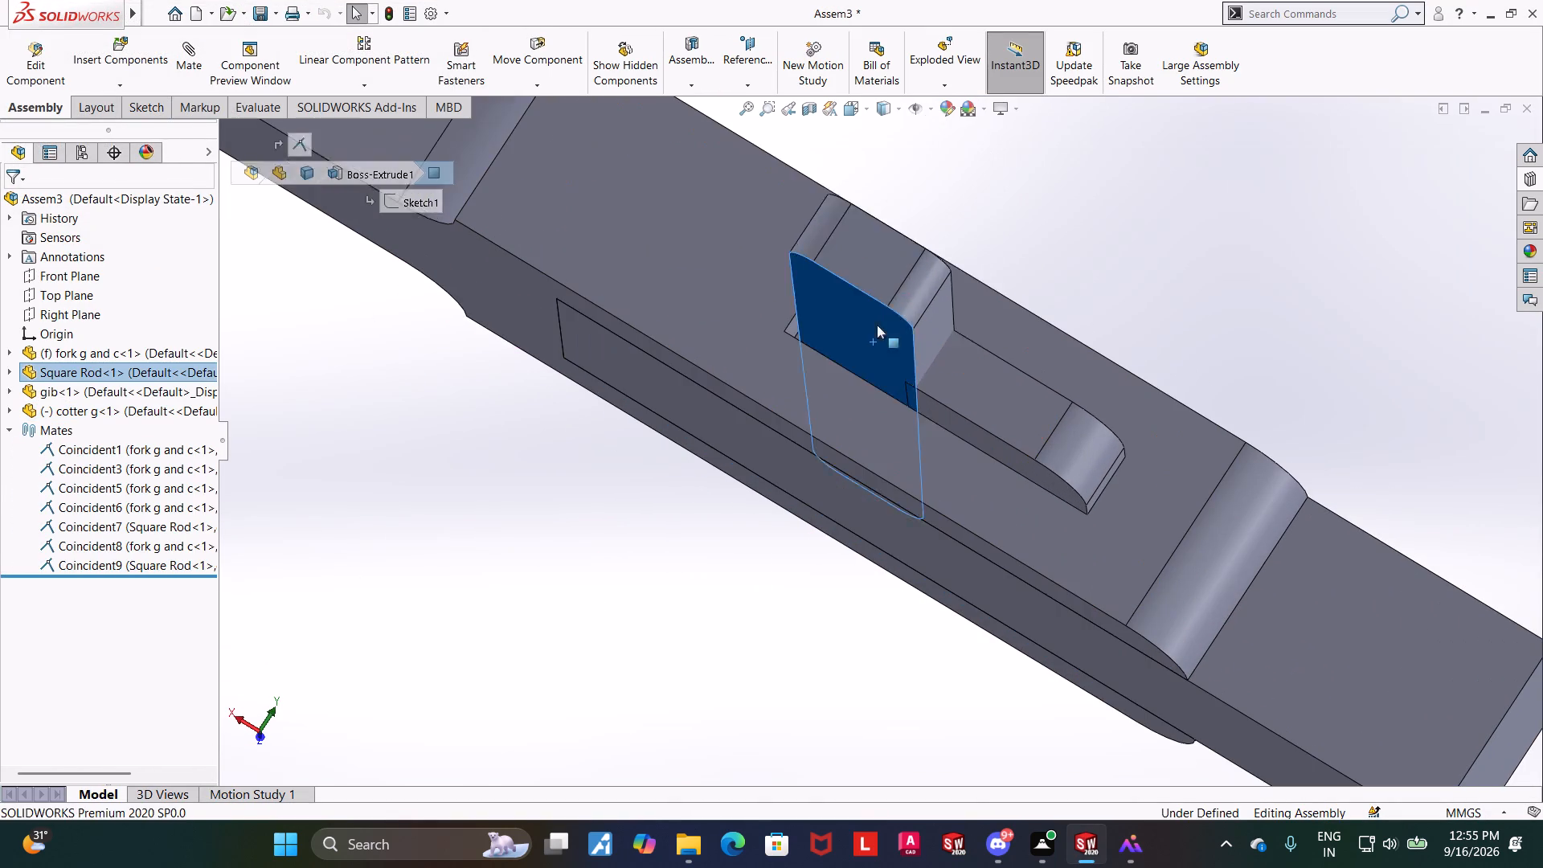
drag(877, 325, 968, 61)
middle_drag(1110, 252, 1138, 360)
middle_drag(1087, 293, 1087, 249)
middle_drag(862, 427, 837, 383)
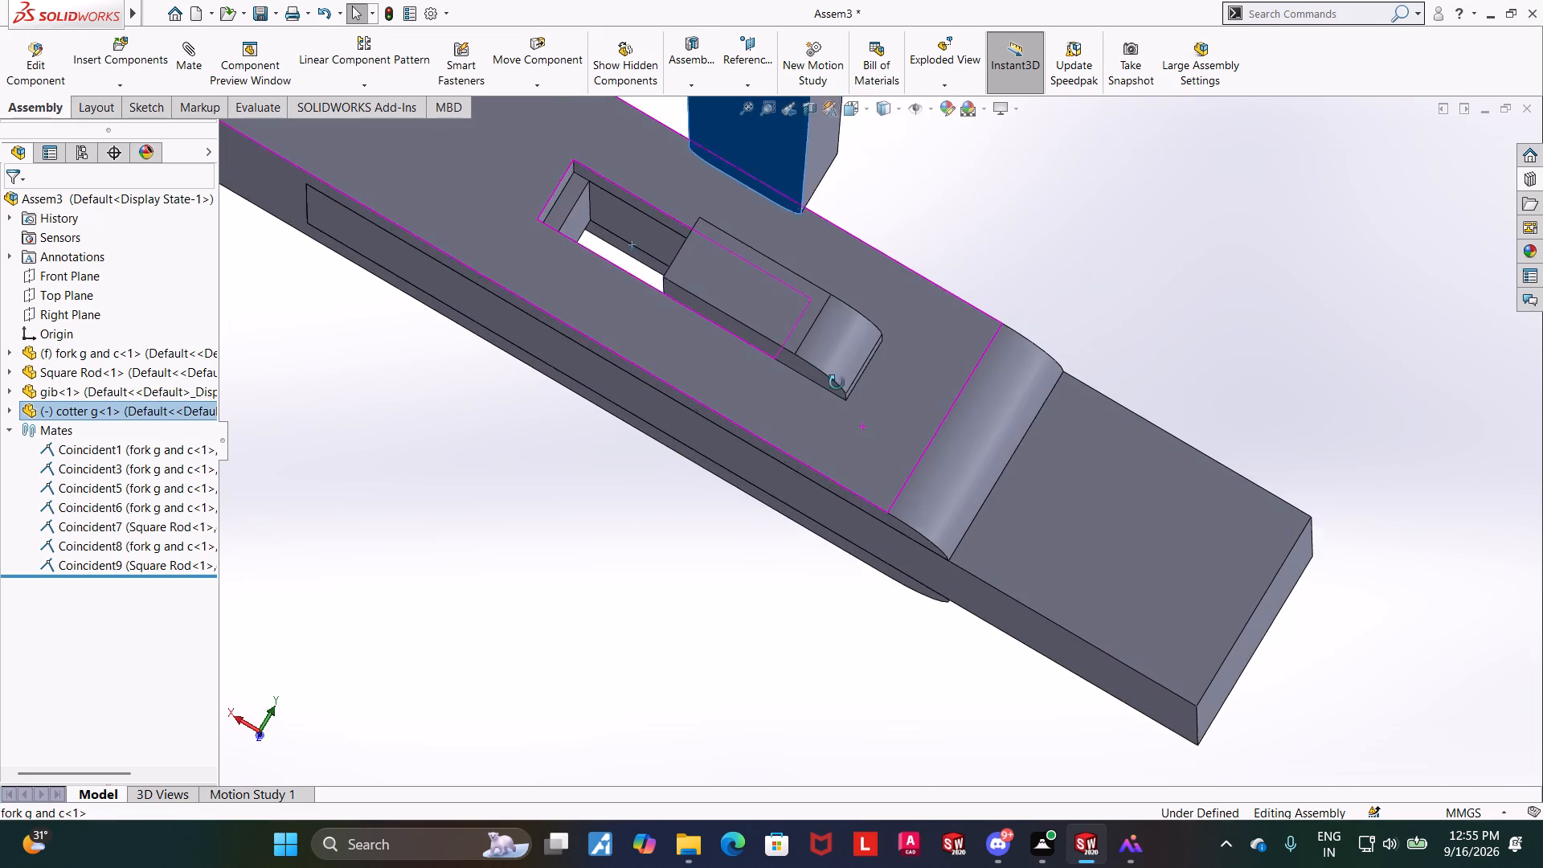
middle_drag(837, 383, 838, 380)
scroll(644, 428, up, 5)
click(641, 435)
scroll(687, 439, down, 3)
middle_drag(751, 470, 794, 424)
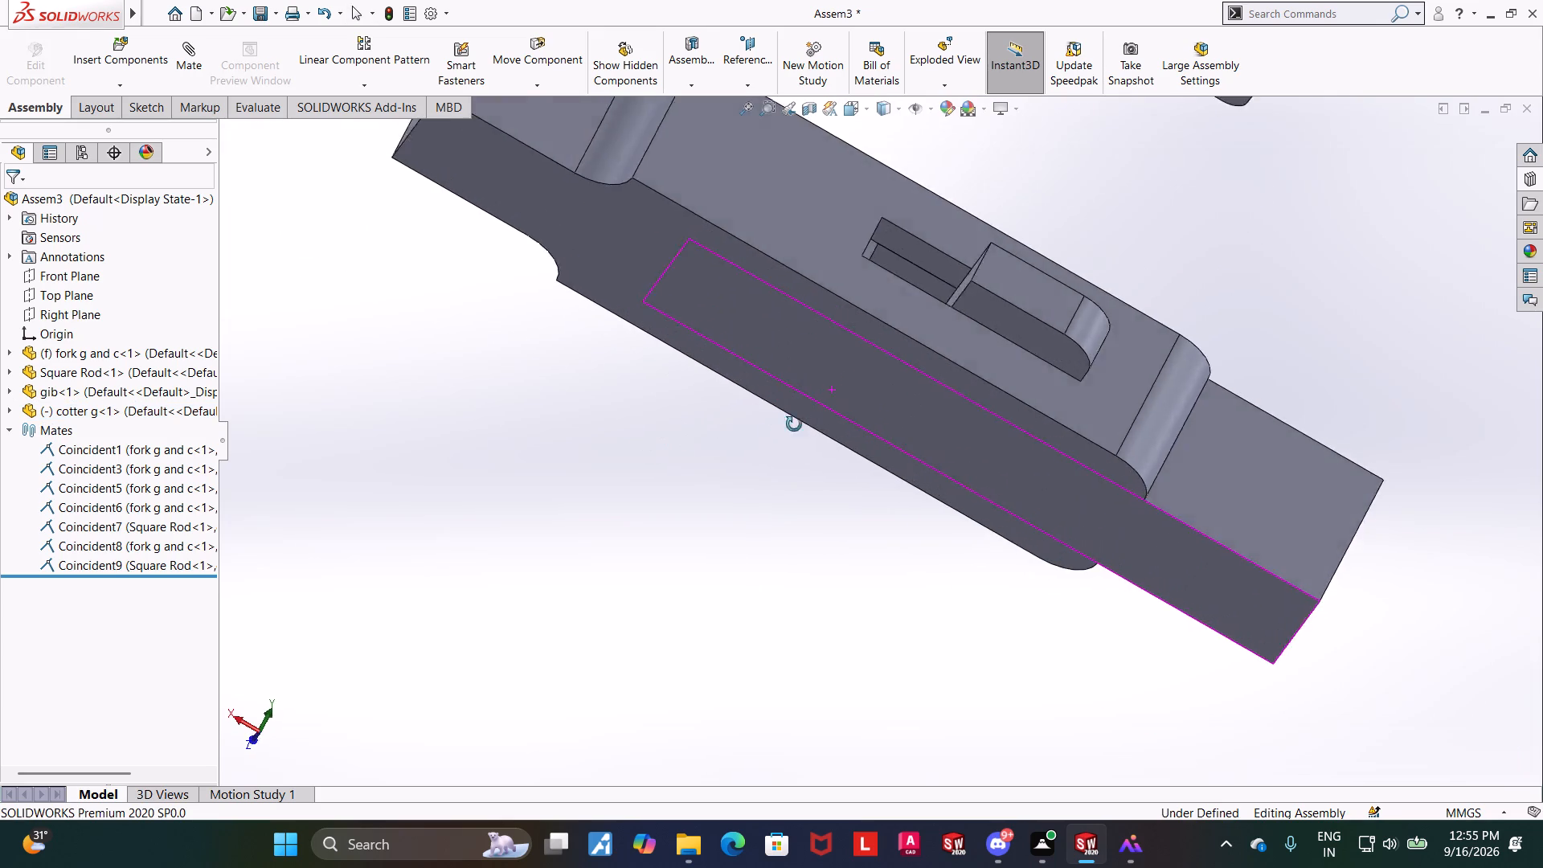
middle_drag(794, 424, 830, 497)
scroll(828, 511, up, 5)
scroll(901, 489, down, 2)
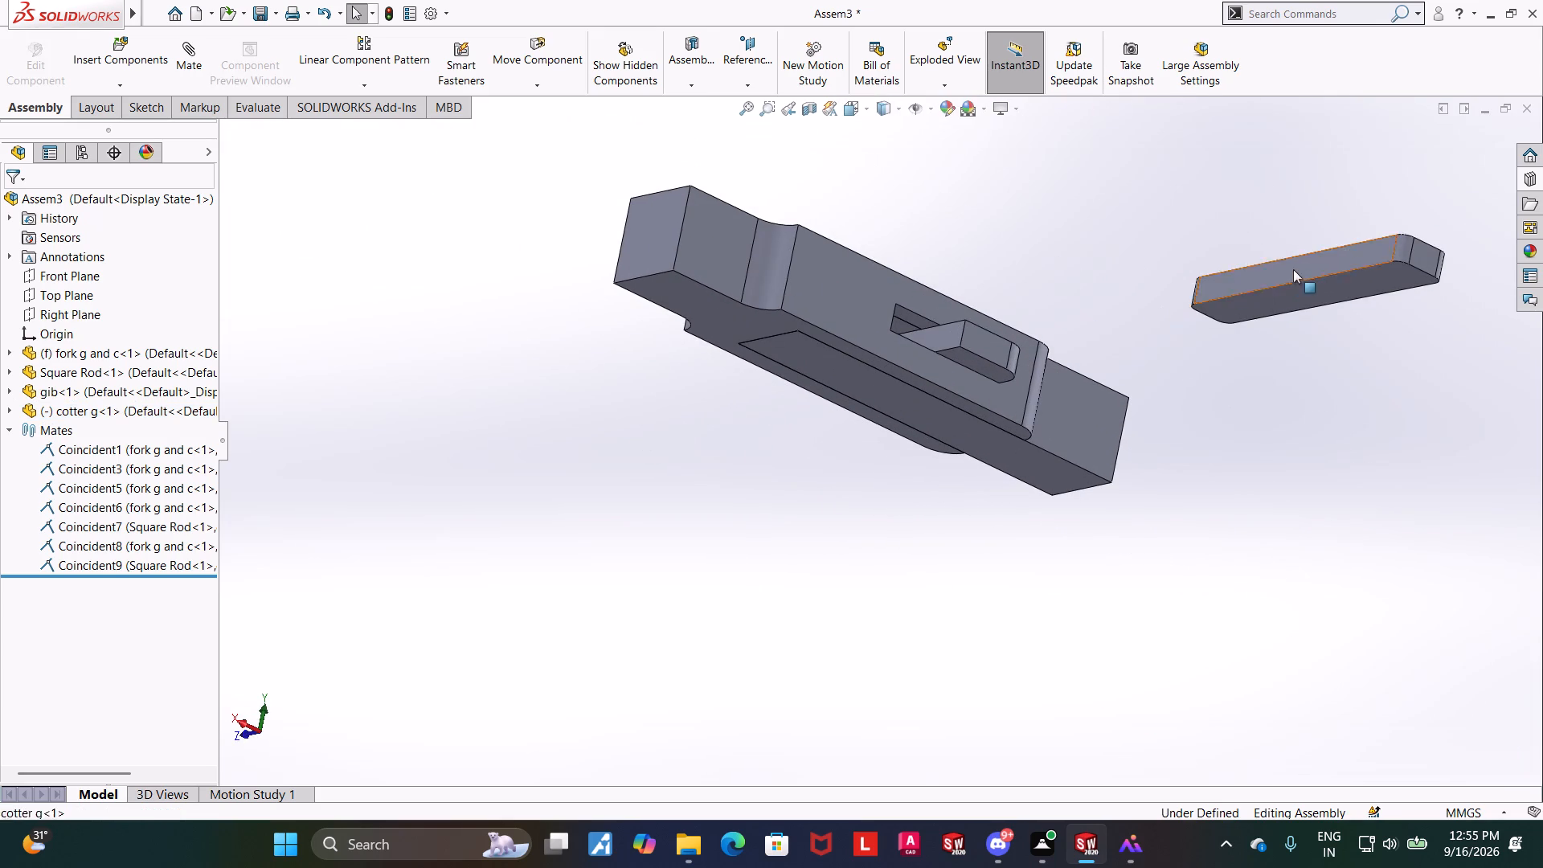
Add a coincident mate between the cotter's narrow side face and the end wall of the Square Rod's slot.
click(1293, 269)
middle_drag(1225, 468, 1132, 463)
scroll(1180, 322, down, 4)
ctrl+click(971, 366)
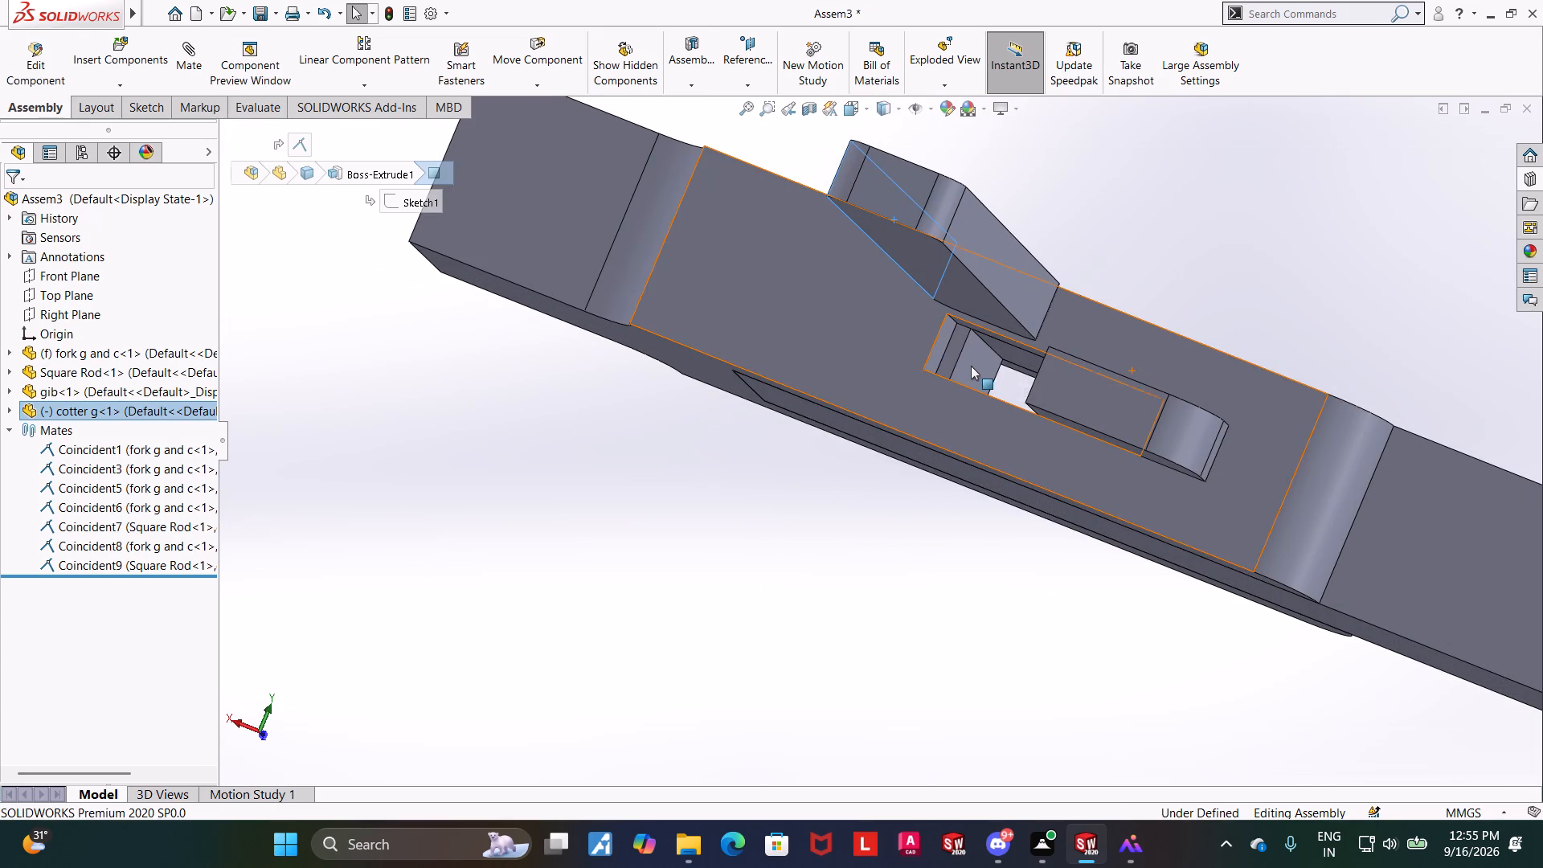
click(180, 53)
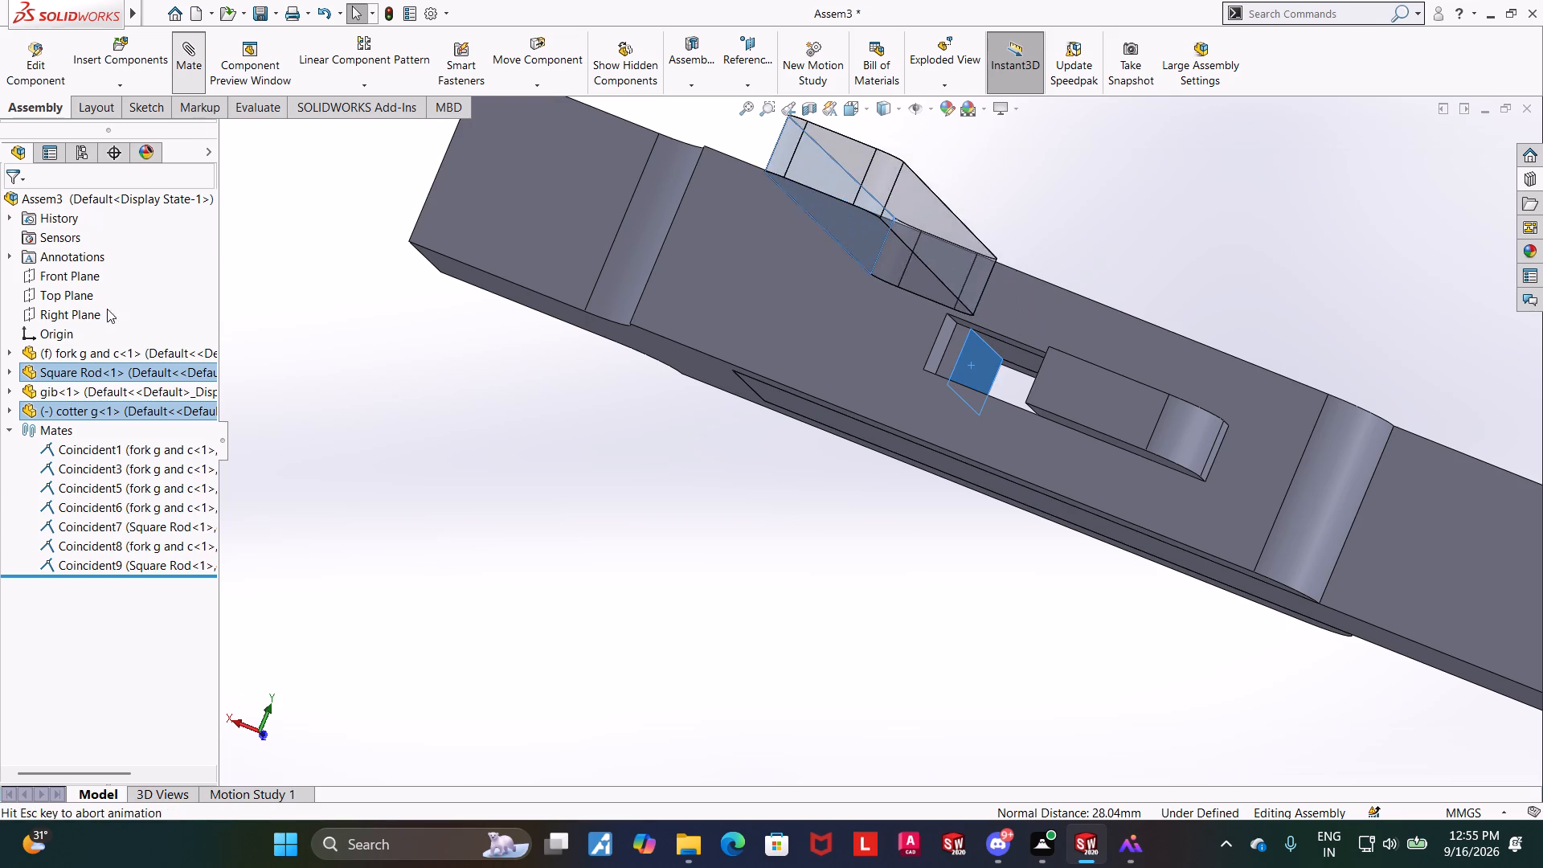
click(25, 209)
Slide the cotter back into the slots beside the gib and move it up and down to check its fit.
middle_drag(633, 589, 667, 501)
scroll(972, 403, up, 6)
drag(1002, 206, 942, 407)
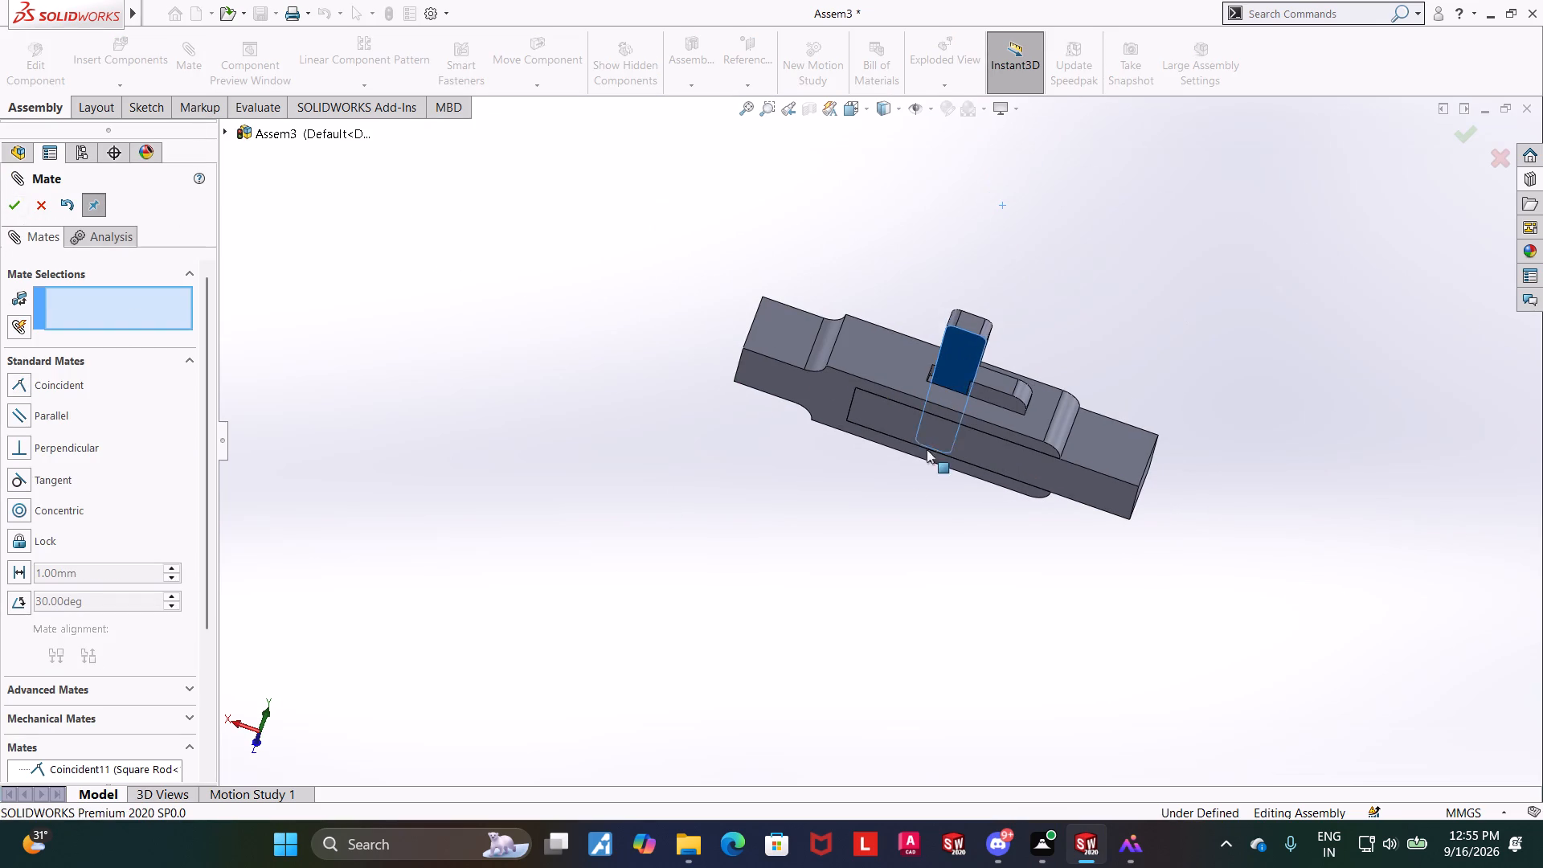
click(898, 547)
scroll(929, 509, down, 4)
scroll(950, 490, up, 6)
scroll(1004, 348, down, 5)
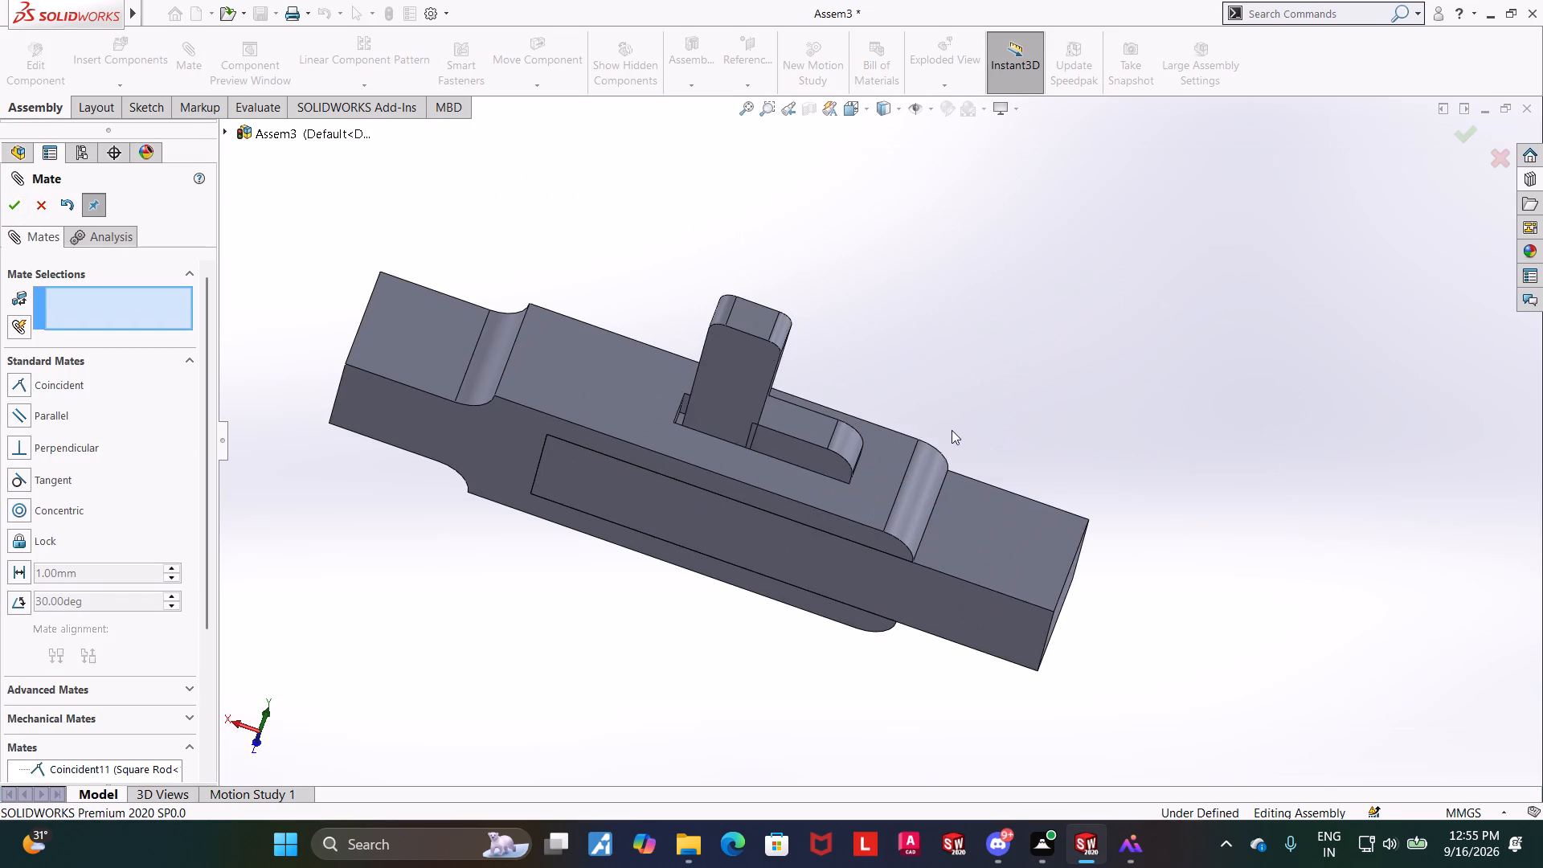
middle_drag(972, 384, 984, 362)
drag(733, 378, 759, 235)
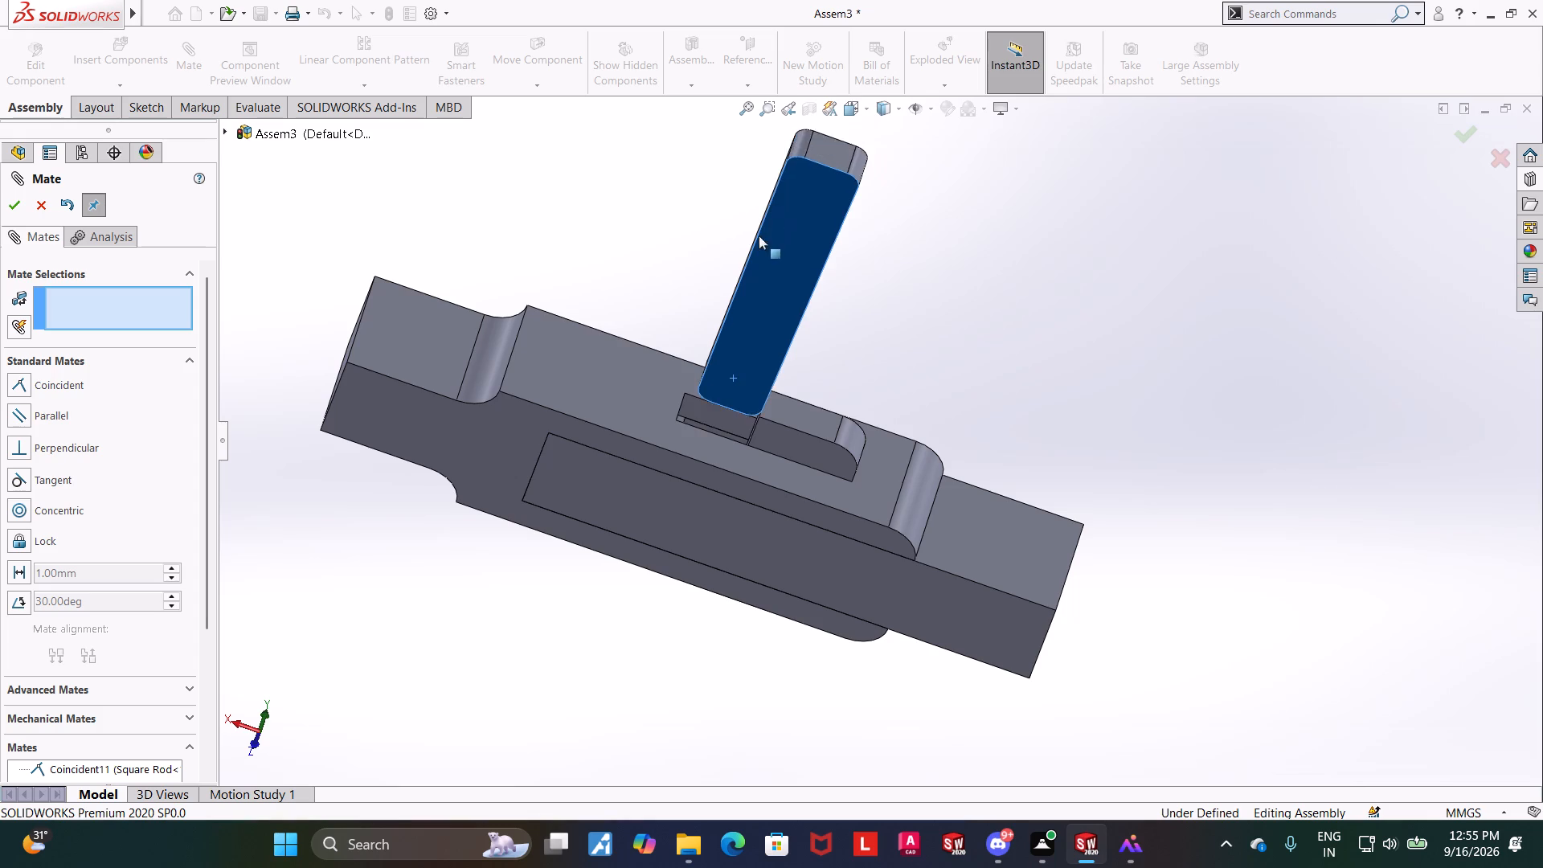
drag(759, 235, 653, 475)
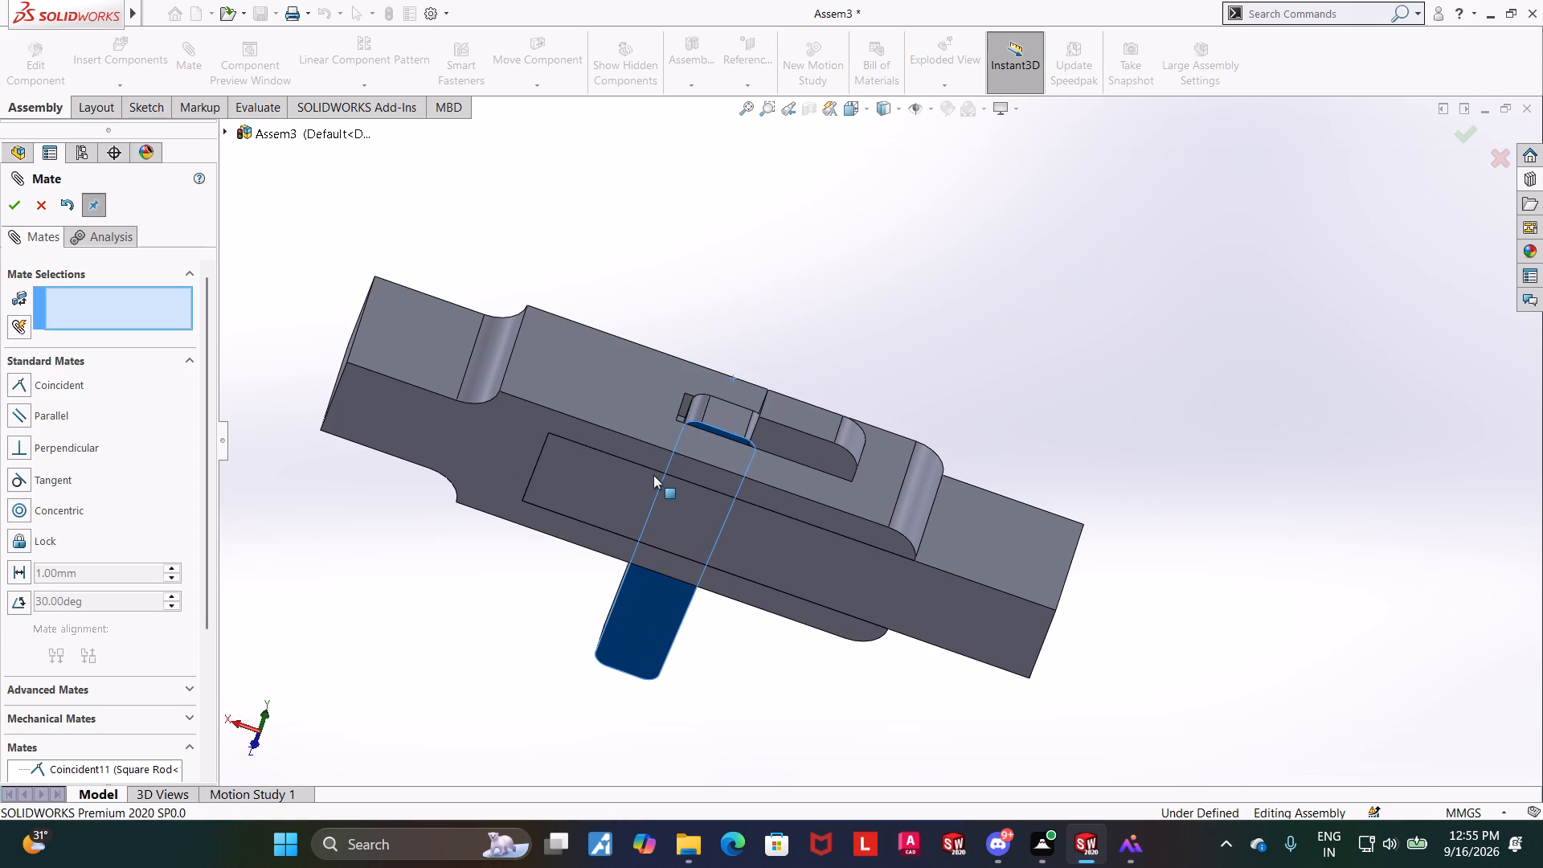
Pull the cotter up out of the slots and close the Mate tool.
drag(653, 475, 664, 179)
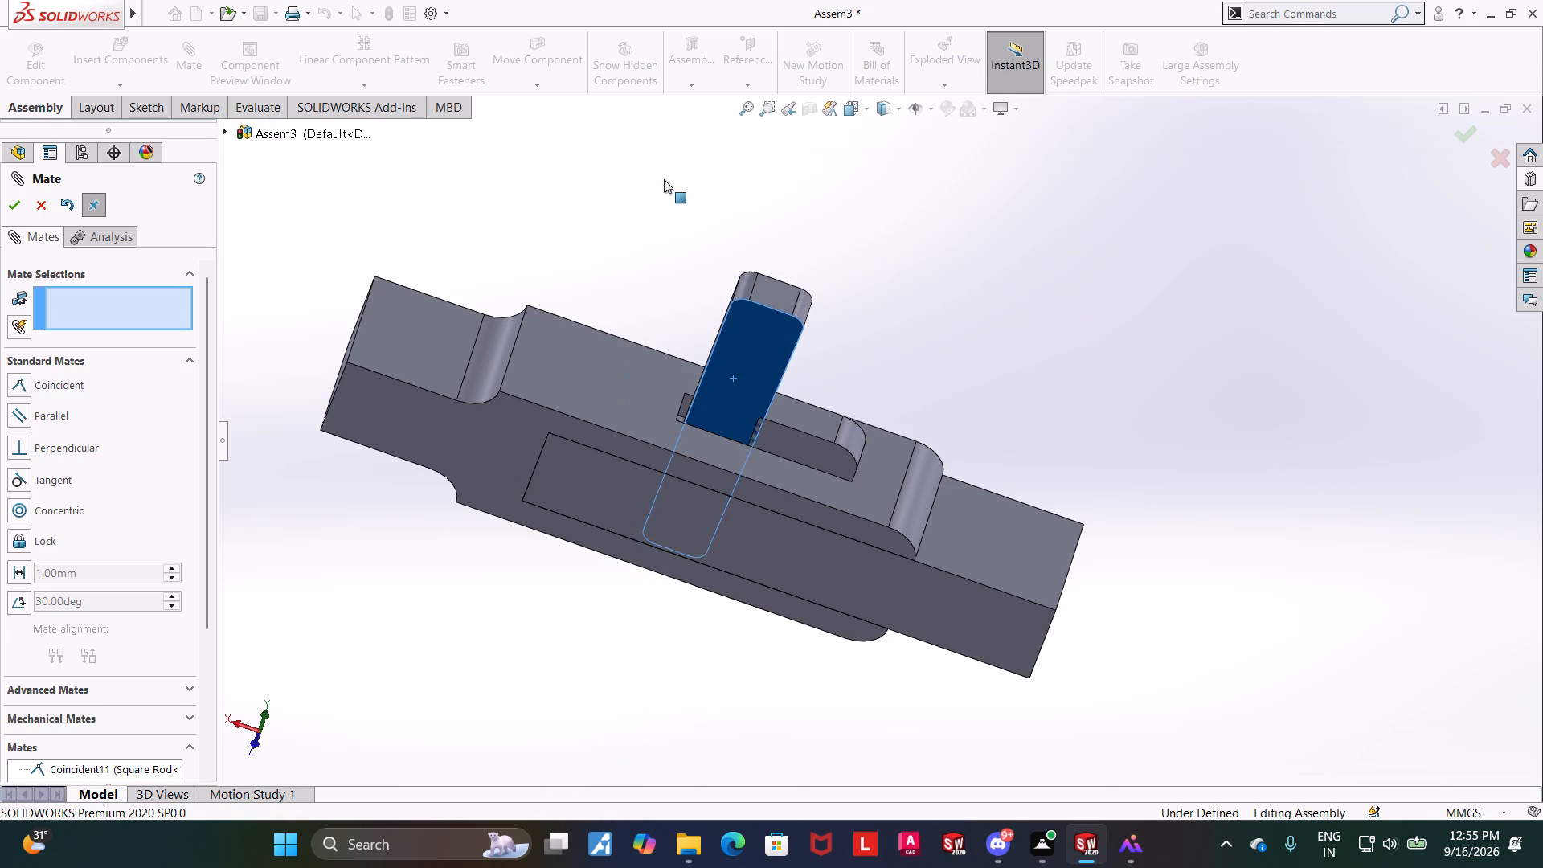
drag(664, 179, 668, 170)
click(46, 201)
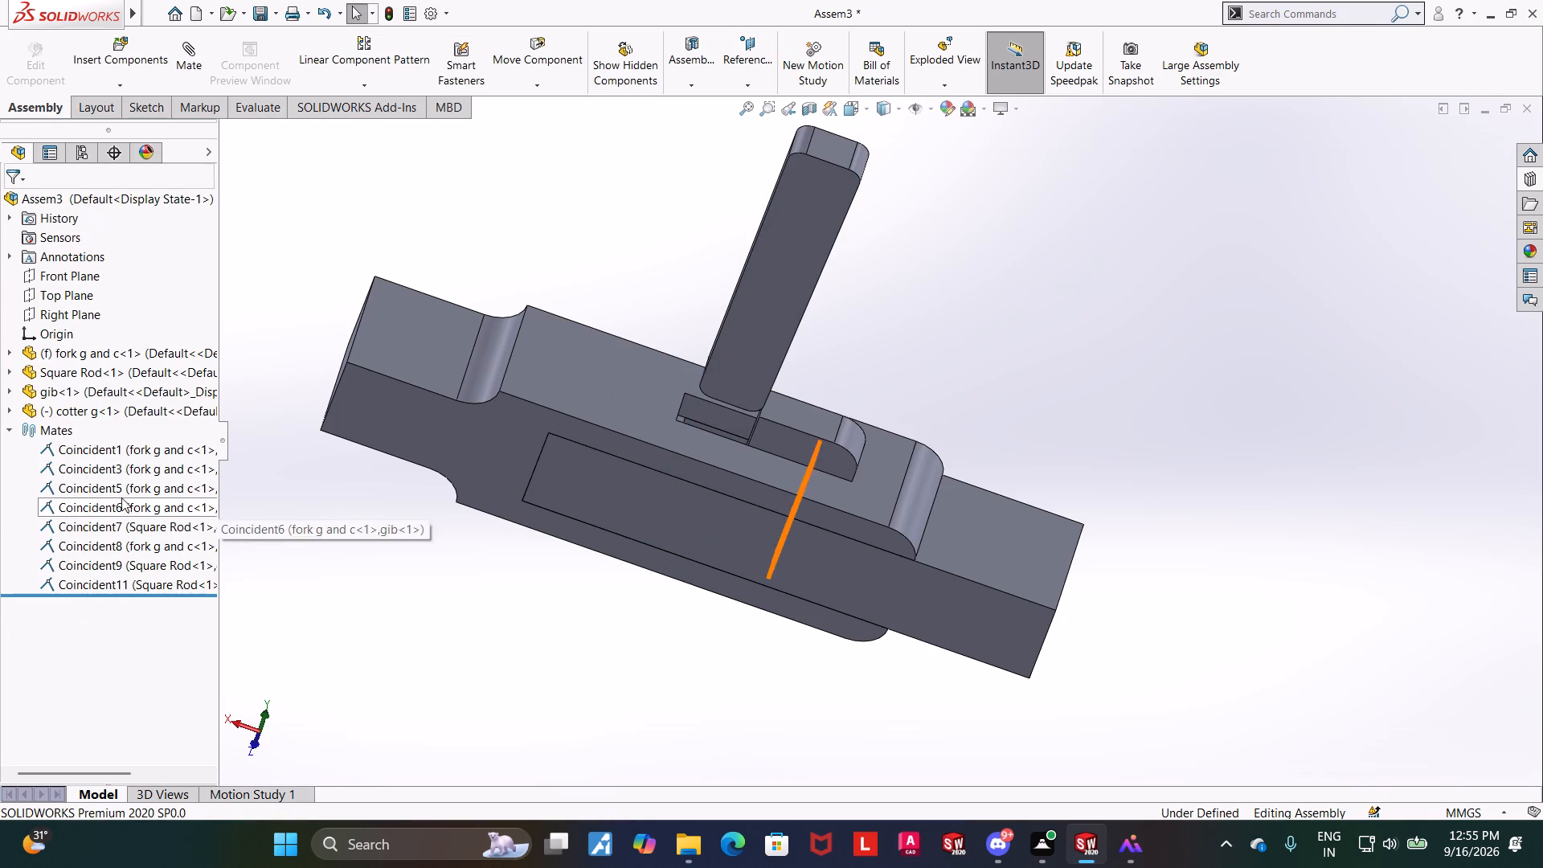
Delete all the existing coincident mates from the assembly.
drag(21, 448, 133, 581)
right_click(113, 531)
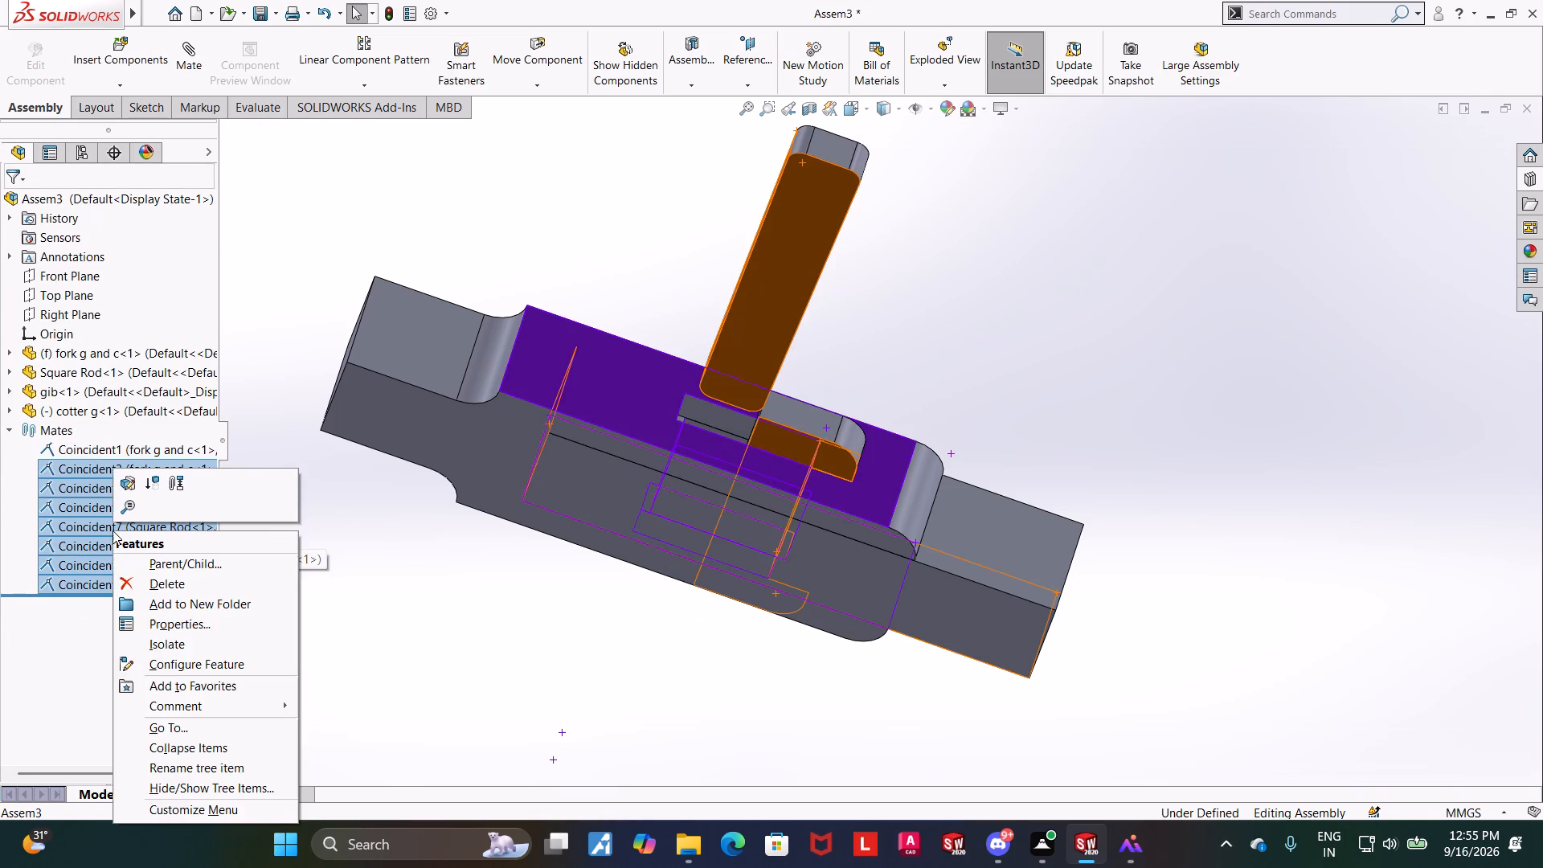
click(145, 580)
click(900, 346)
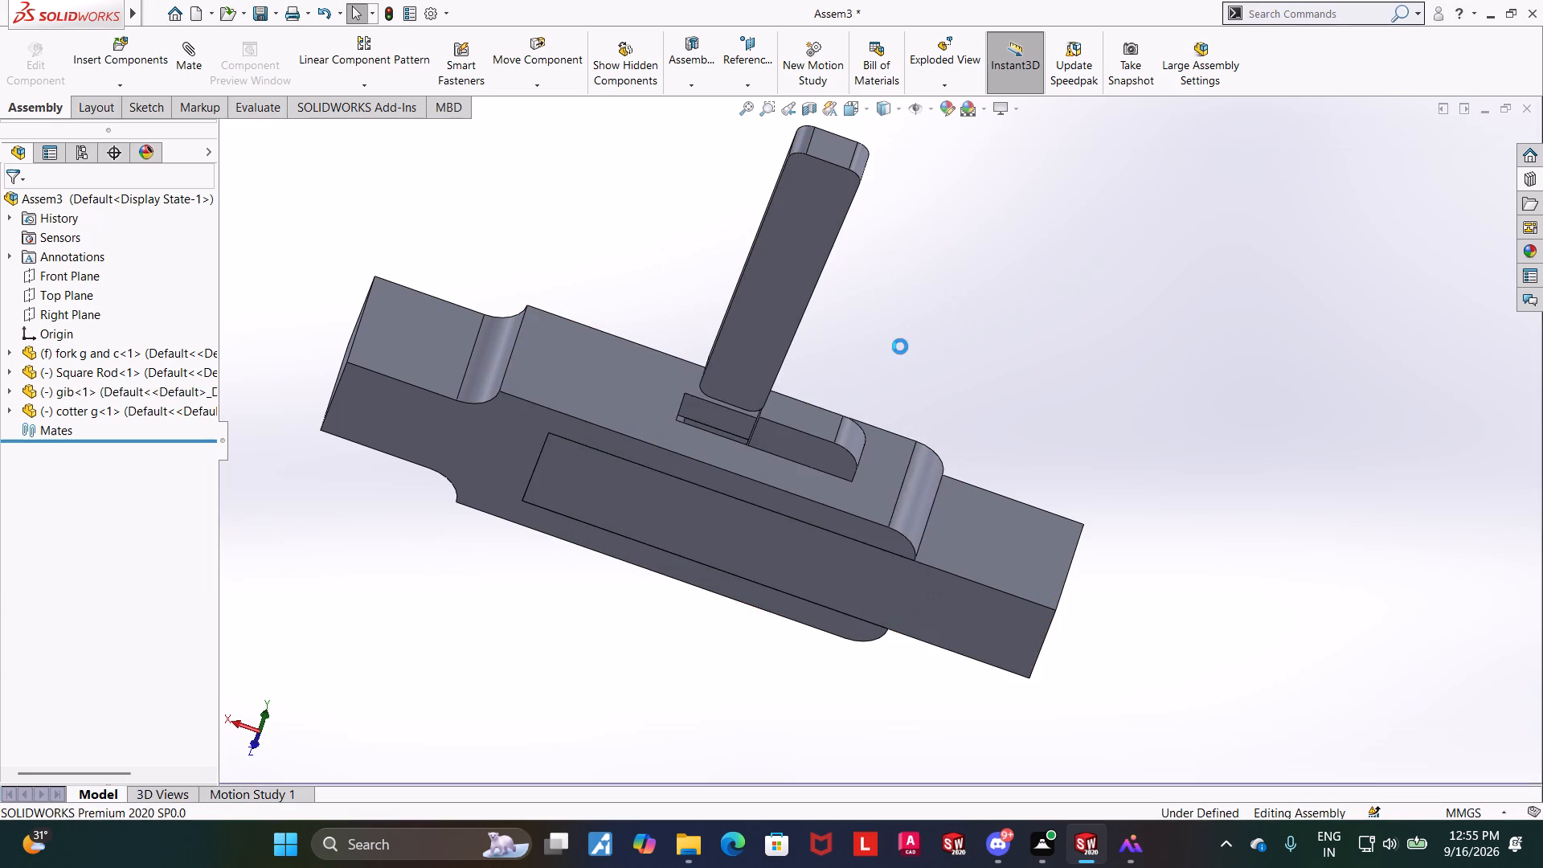
Pull the Square Rod, gib and cotter clear of the fork so every component stands separately.
drag(894, 573, 1258, 649)
drag(1128, 556, 1278, 391)
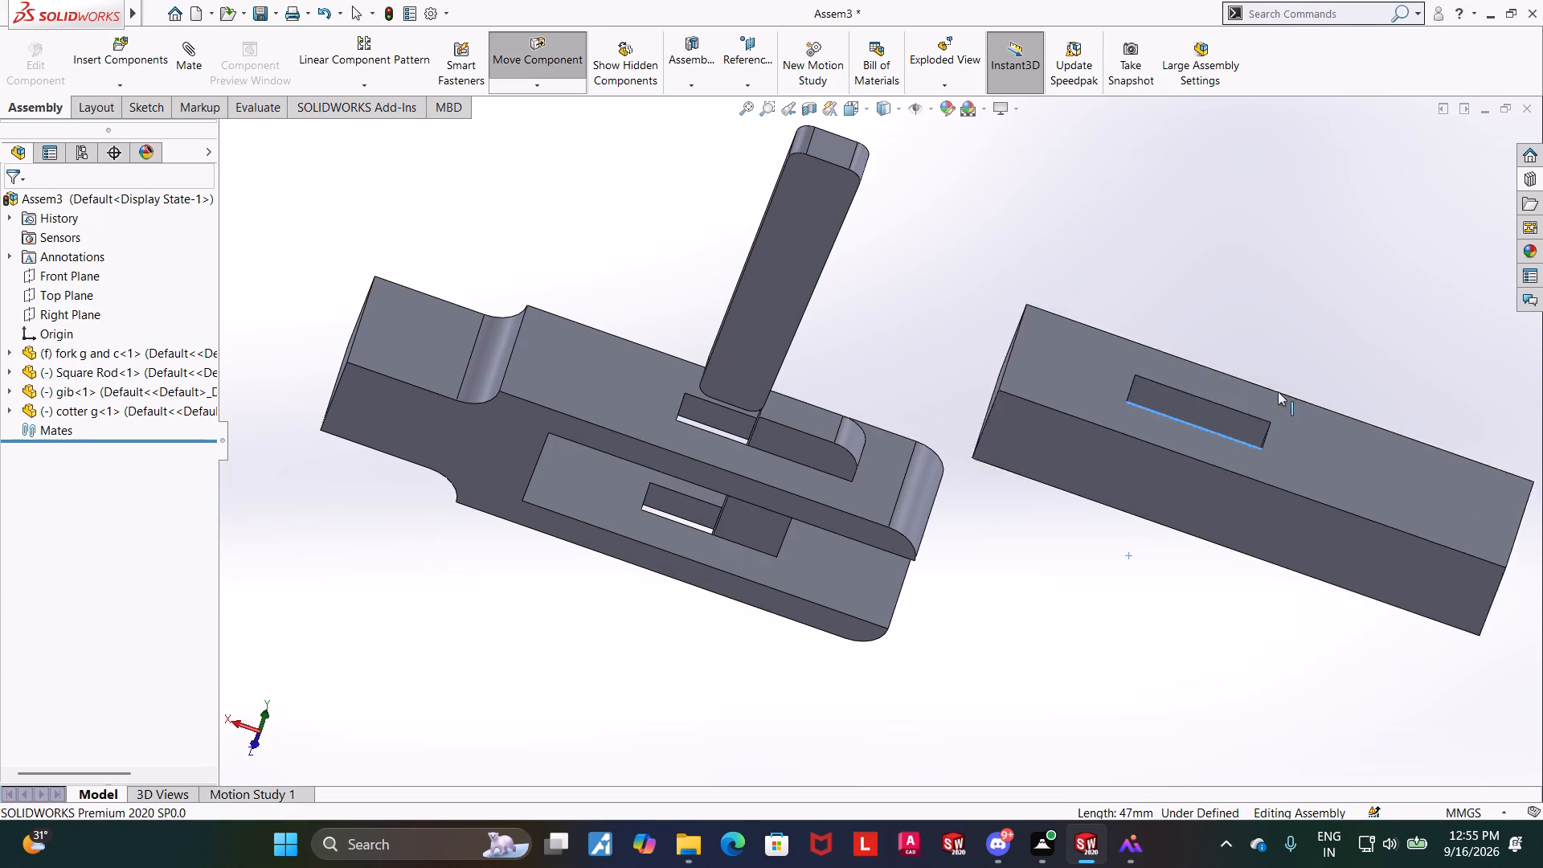
drag(793, 446, 939, 309)
drag(736, 299, 794, 176)
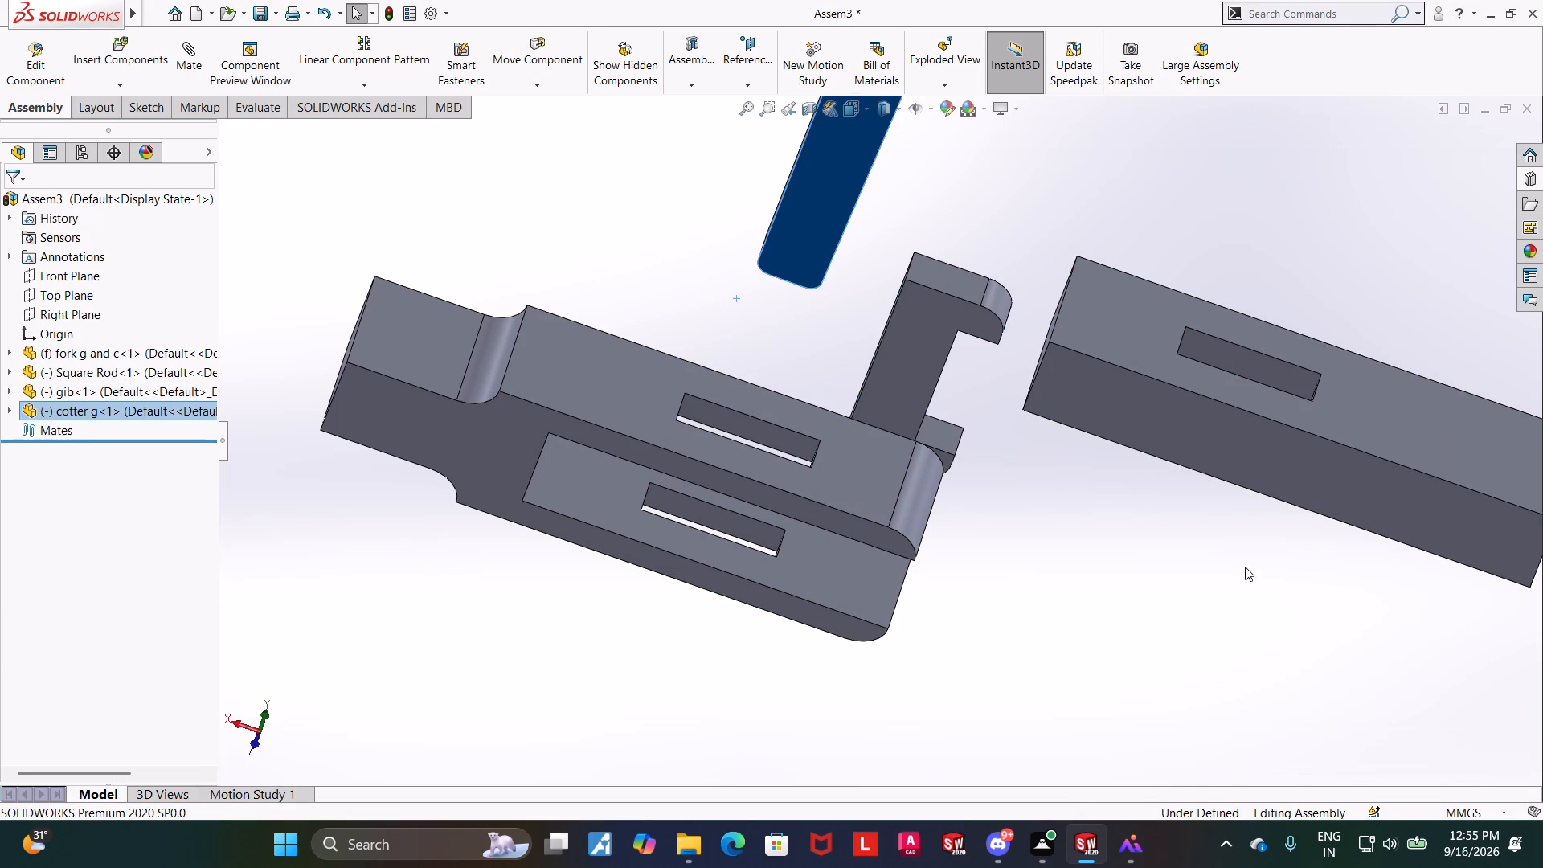
Add a coincident mate between the Square Rod's slotted face and the inner slotted face of the fork's arm.
scroll(1238, 575, up, 4)
middle_drag(1101, 567, 1145, 363)
click(1076, 506)
middle_drag(914, 591, 886, 649)
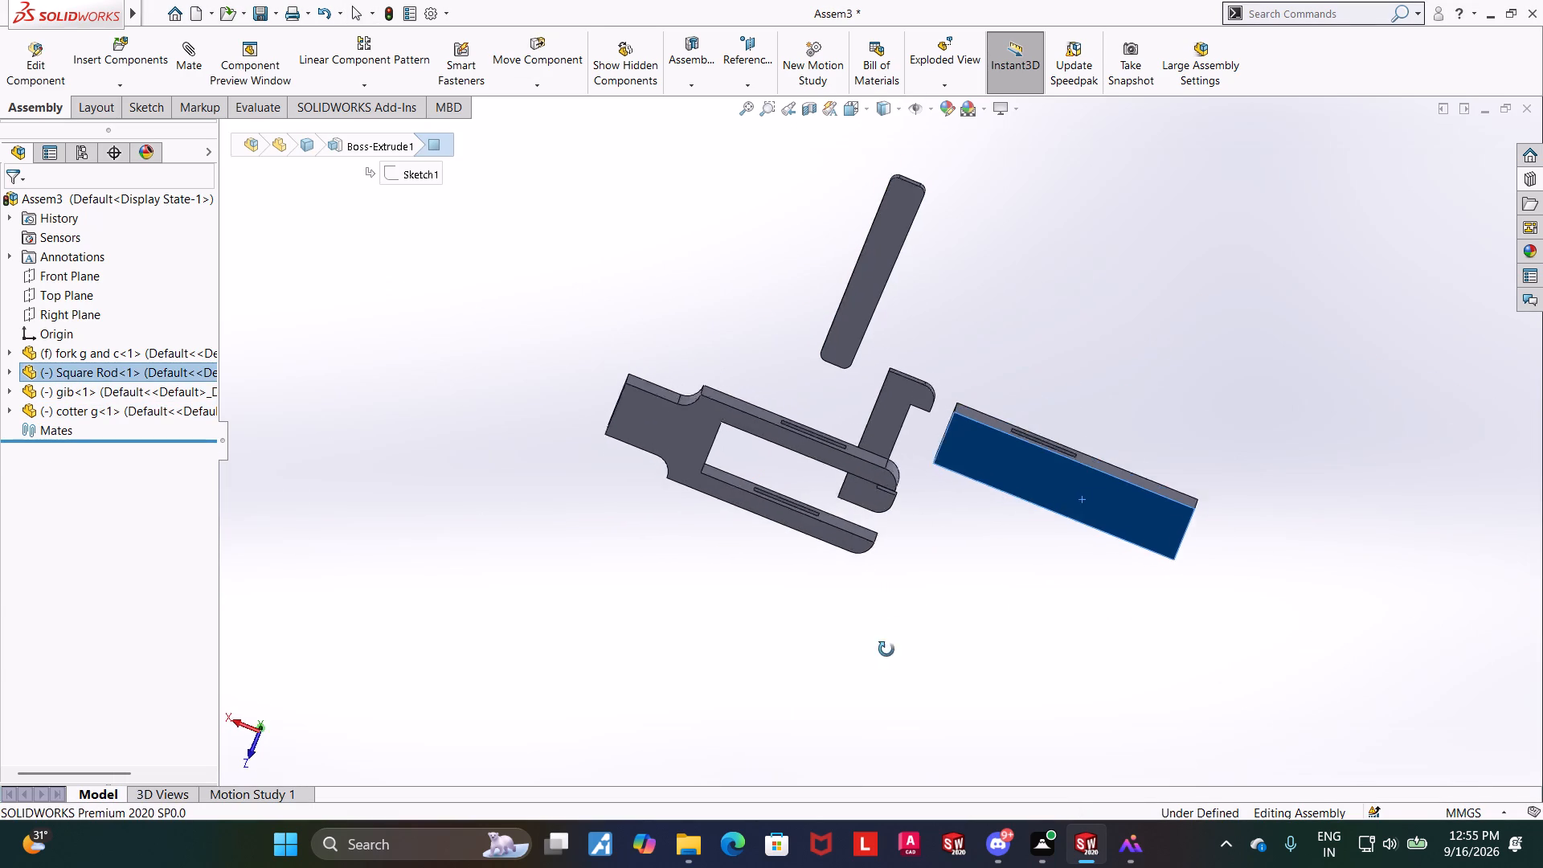
middle_drag(886, 649, 863, 721)
click(1034, 583)
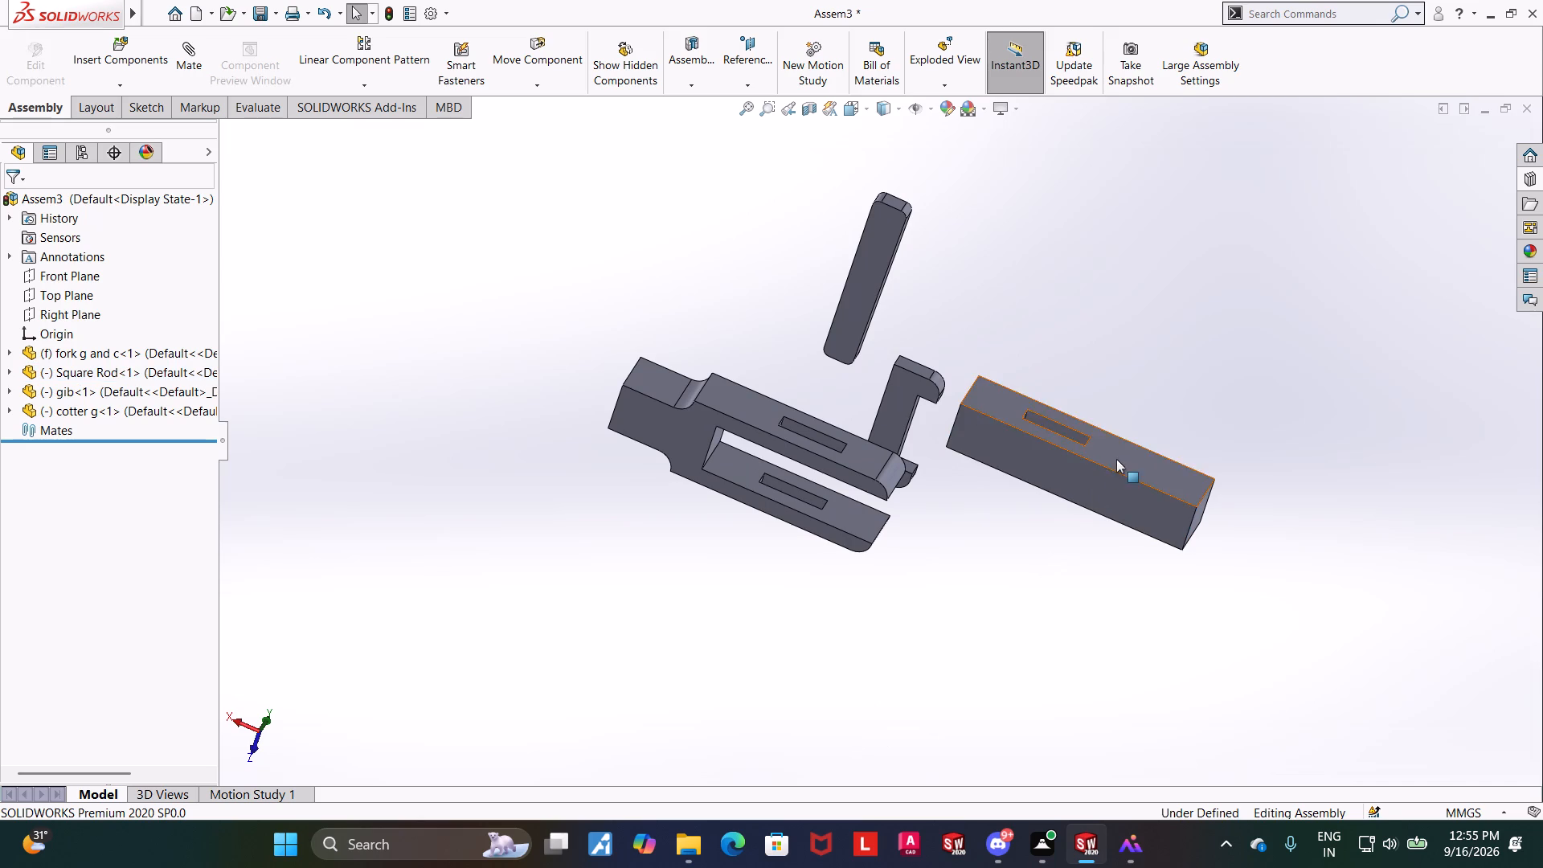
click(1116, 458)
middle_drag(1071, 649, 1100, 429)
ctrl+click(754, 416)
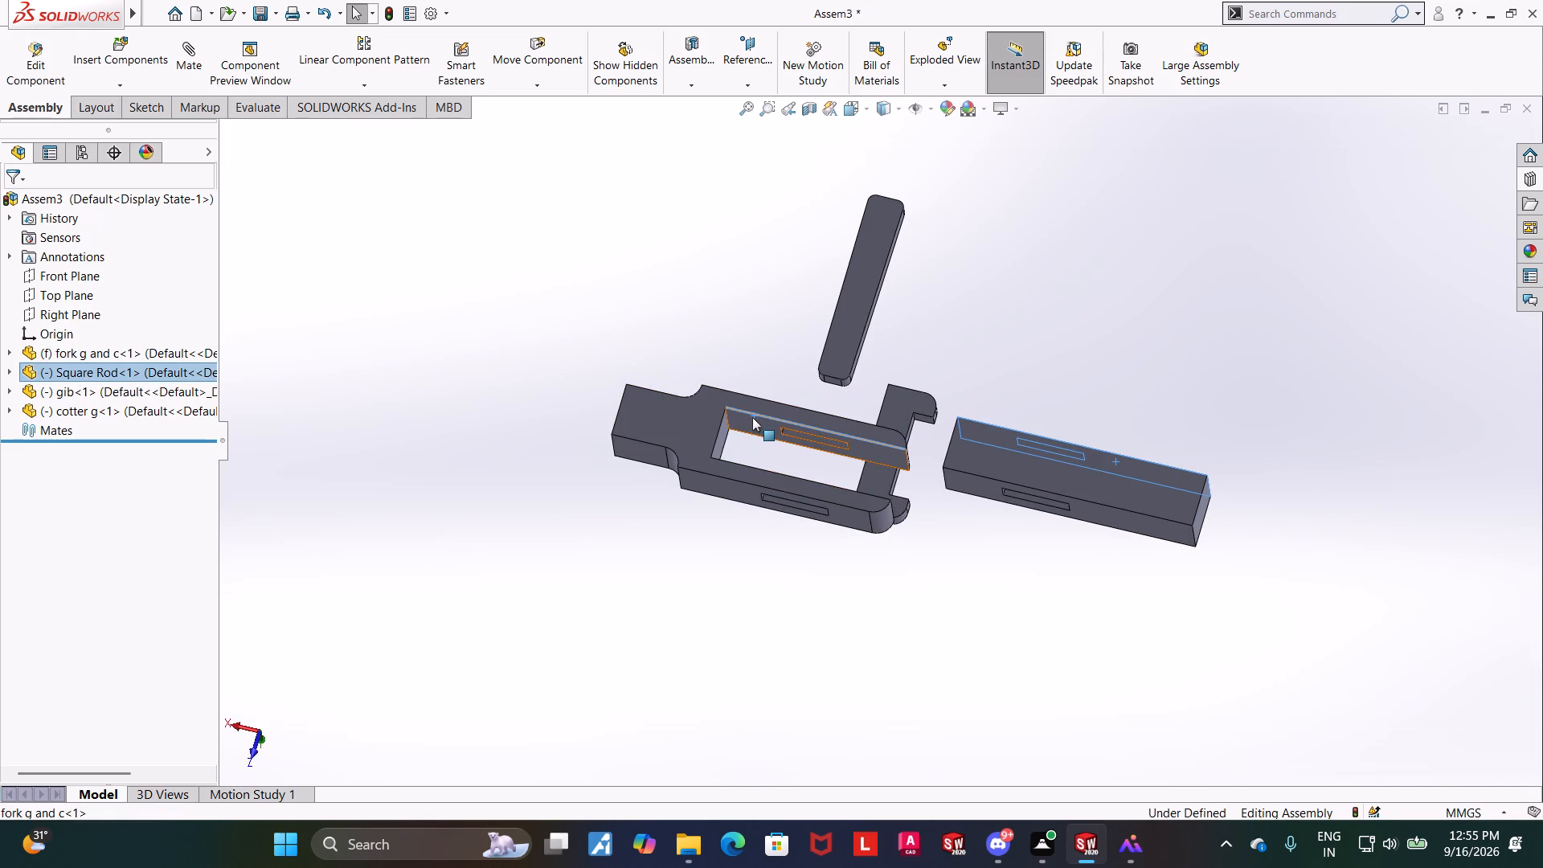
click(1038, 618)
middle_drag(1046, 610, 1018, 723)
click(1136, 471)
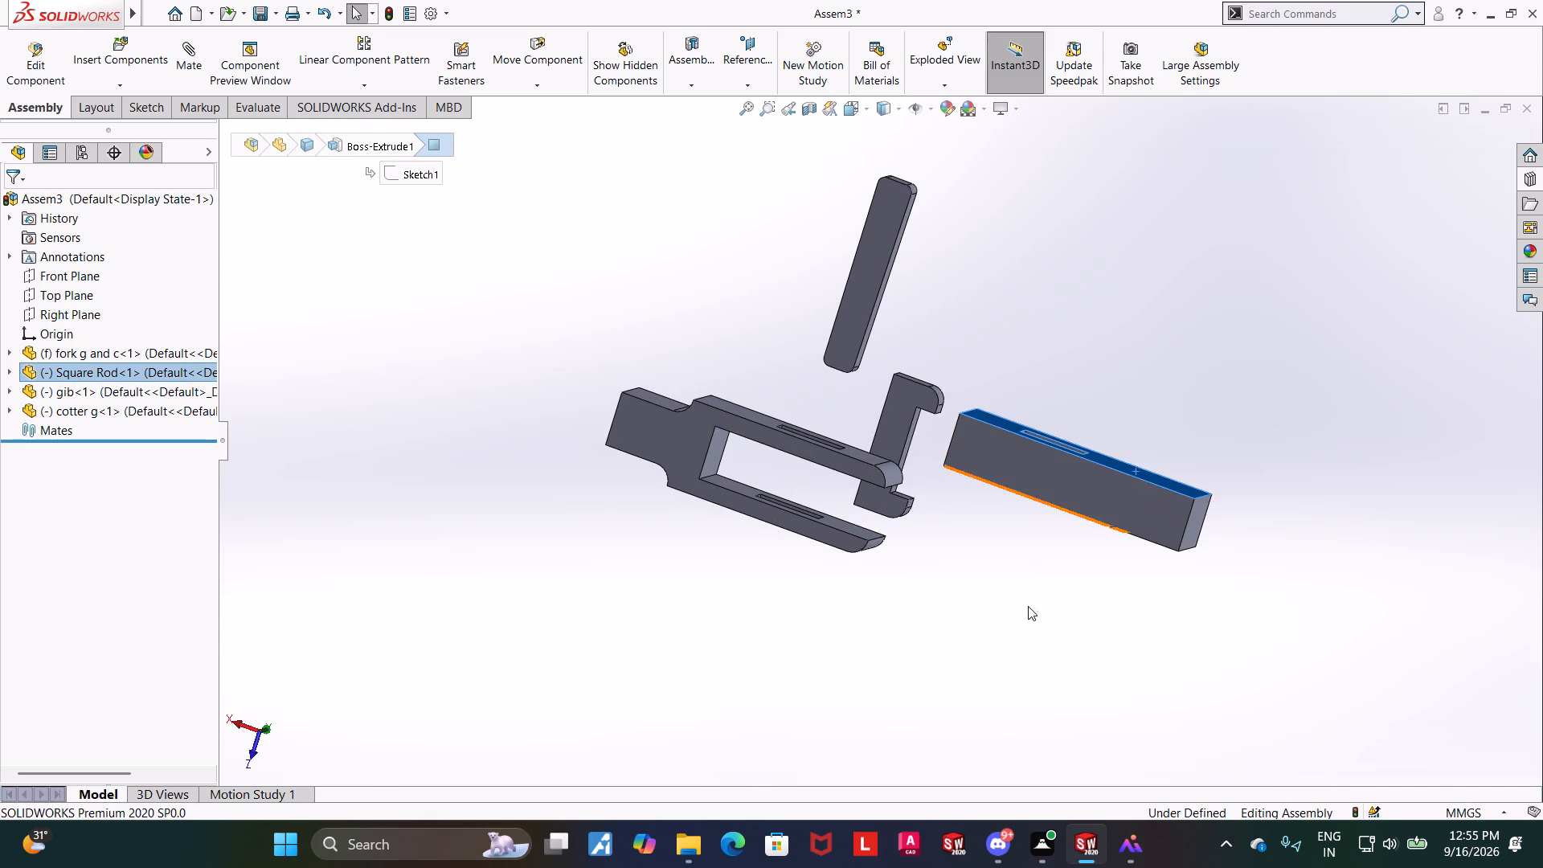
middle_drag(1008, 642, 1030, 511)
ctrl+click(747, 421)
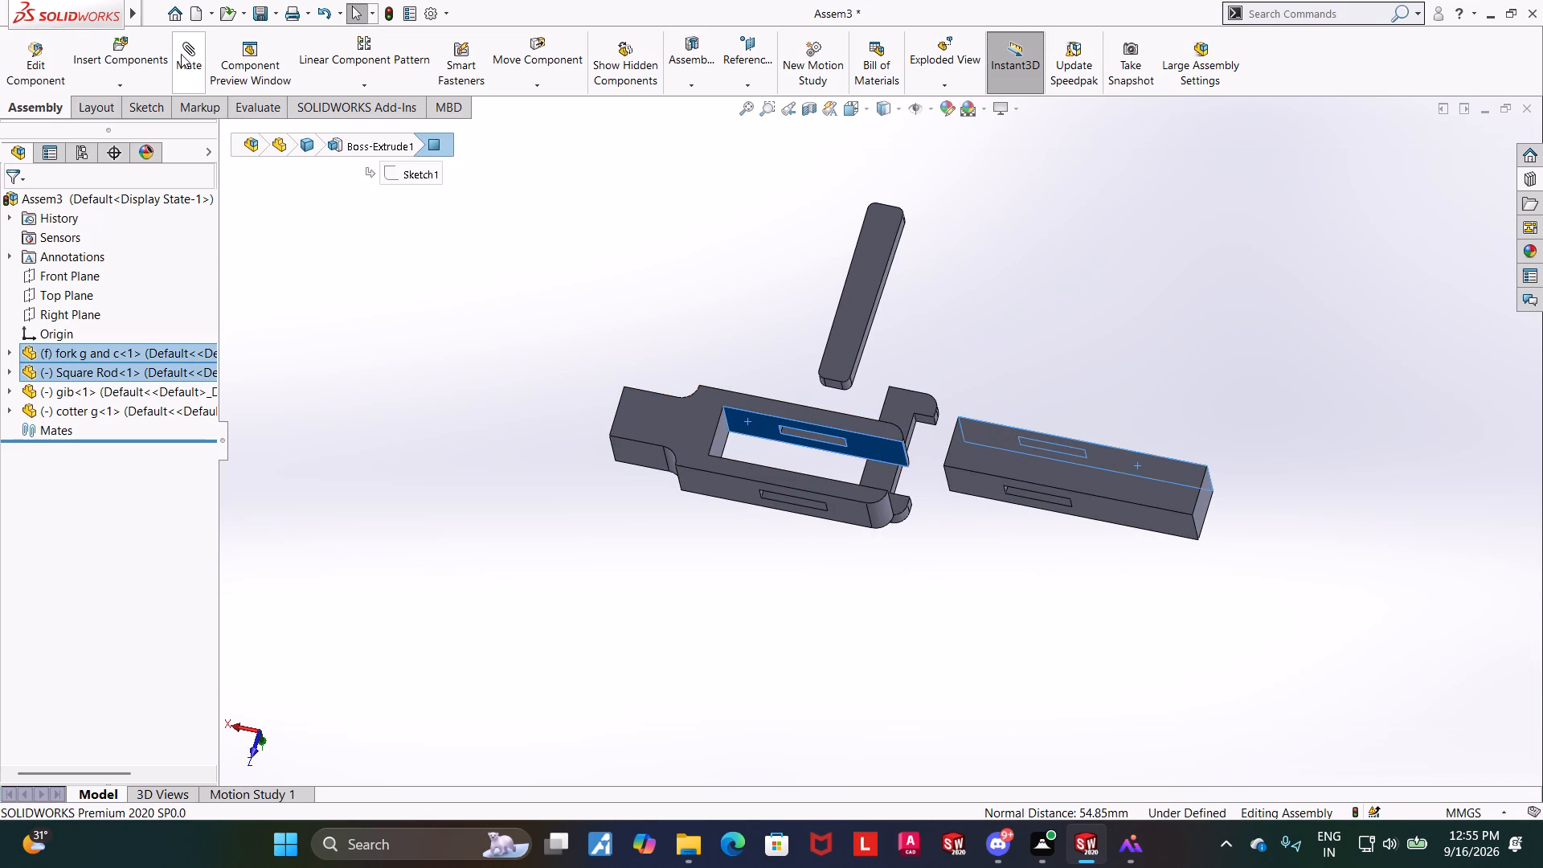
click(180, 53)
click(17, 207)
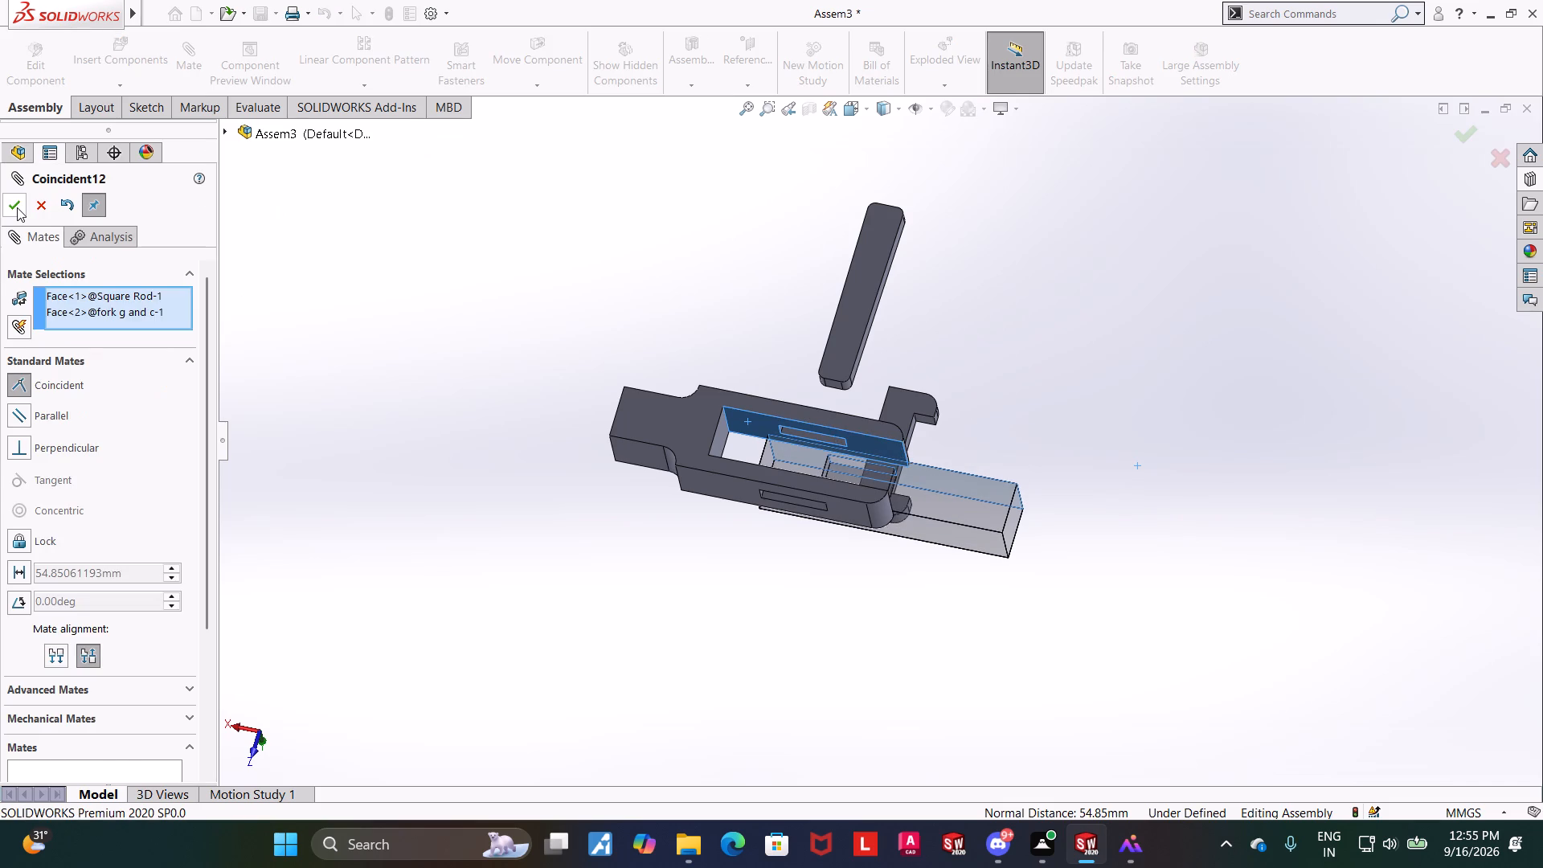
Add a coincident mate between the Square Rod's end face and the inner end wall of the fork opening.
middle_drag(488, 457, 457, 583)
middle_drag(755, 587, 899, 792)
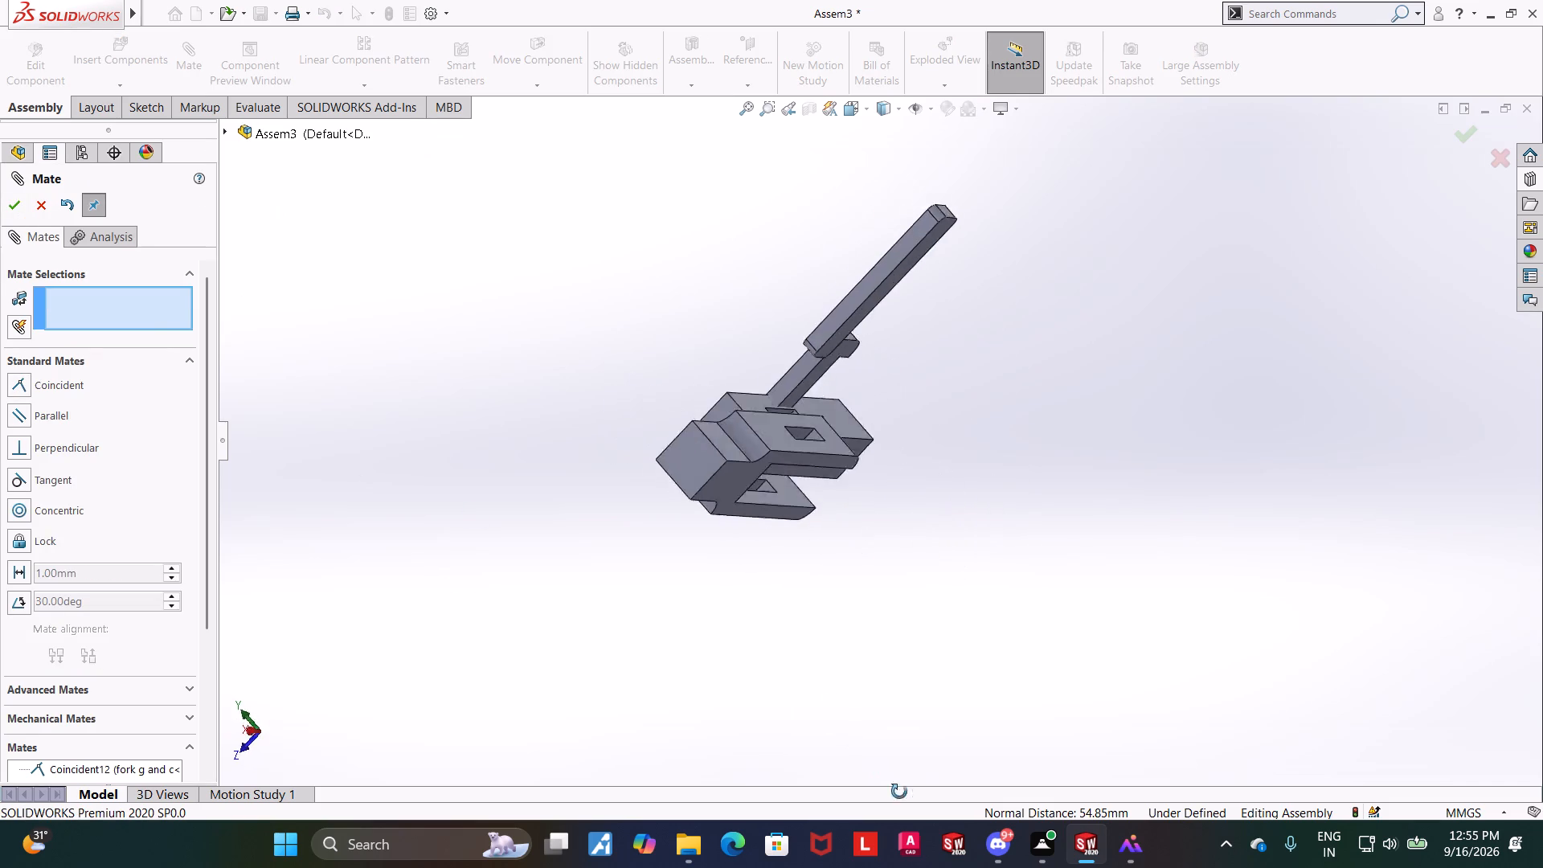
middle_drag(899, 792, 911, 803)
click(718, 415)
middle_drag(1119, 612, 881, 490)
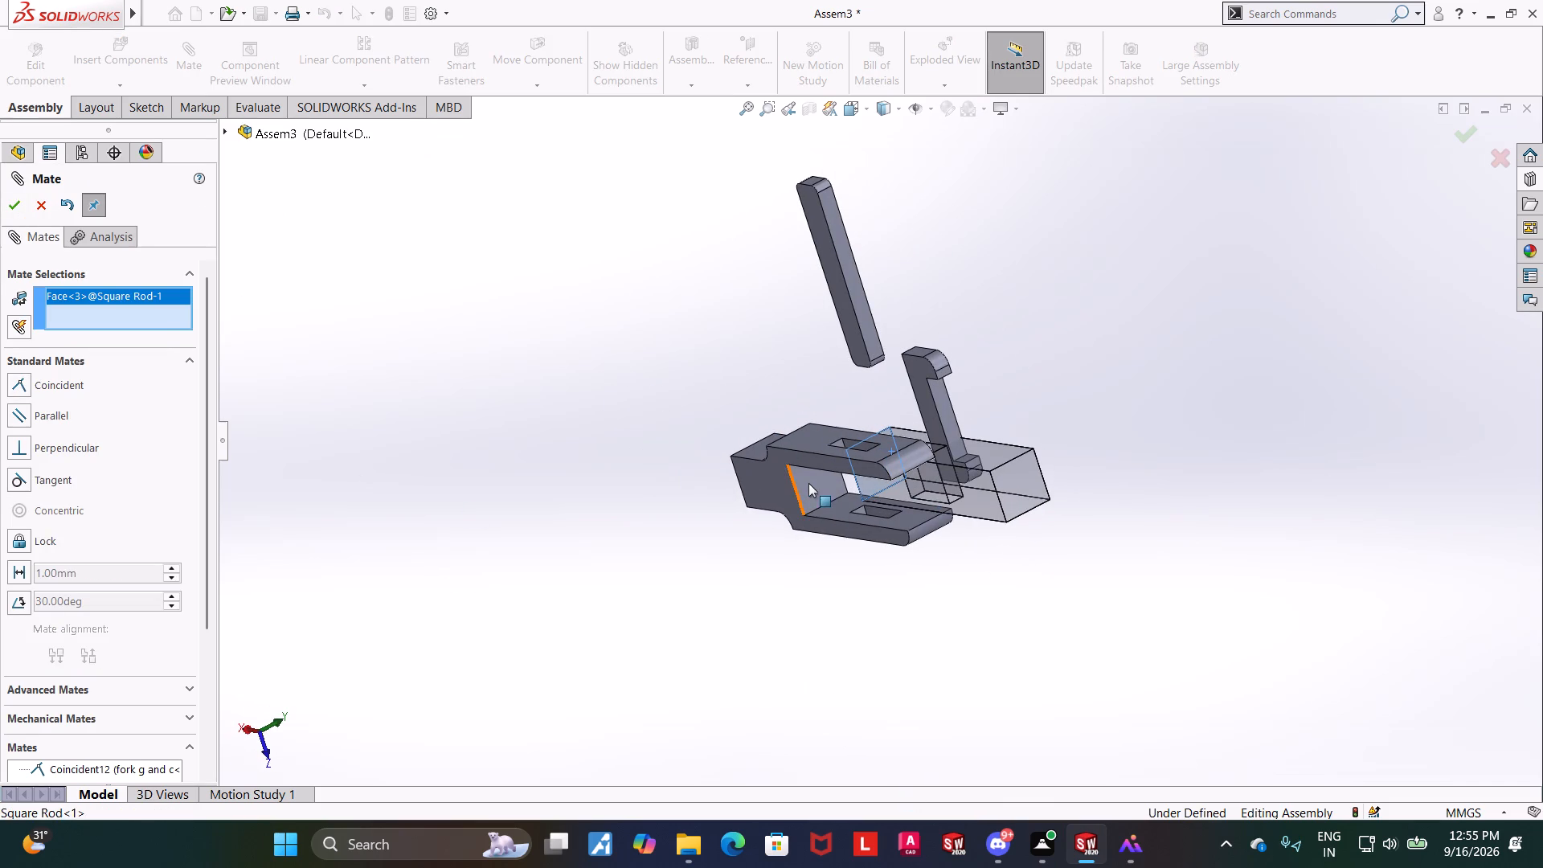
ctrl+click(808, 483)
click(11, 207)
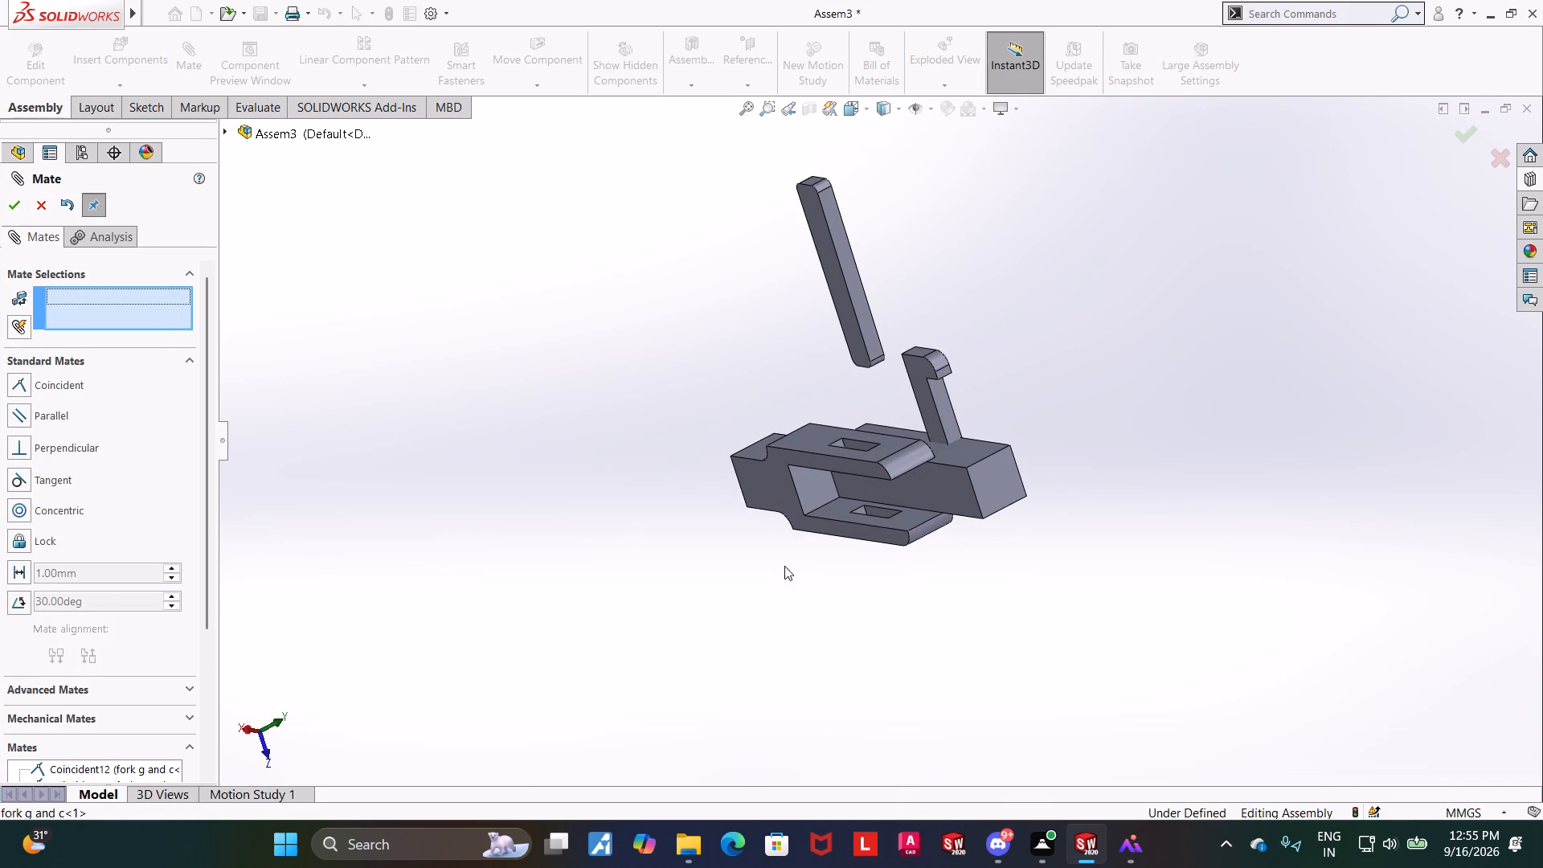
click(14, 209)
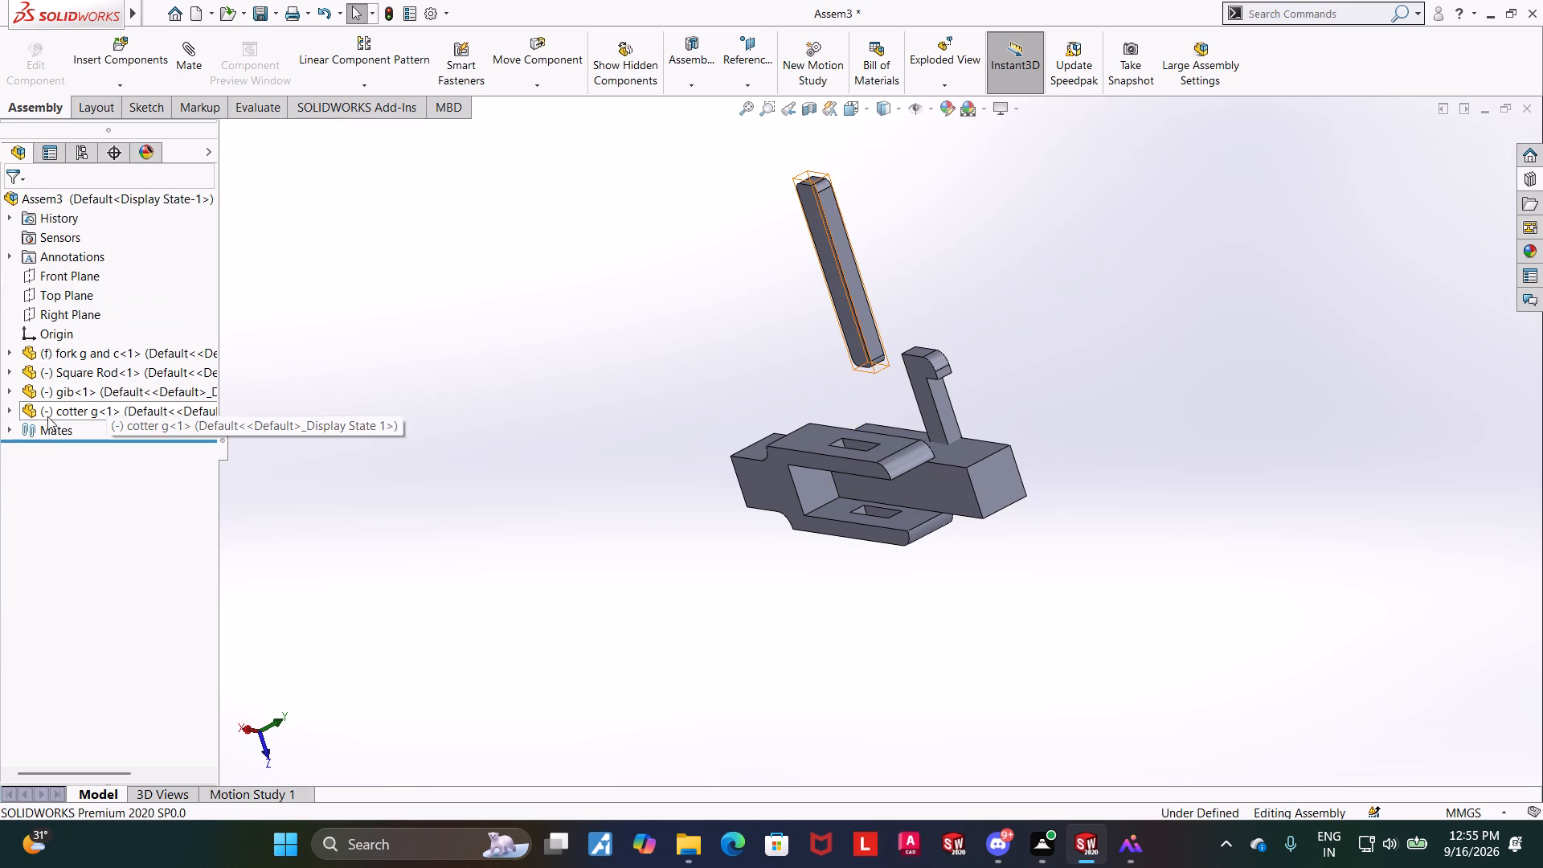
List the new mates and slide the Square Rod across the fork opening to check how their slots line up.
click(11, 424)
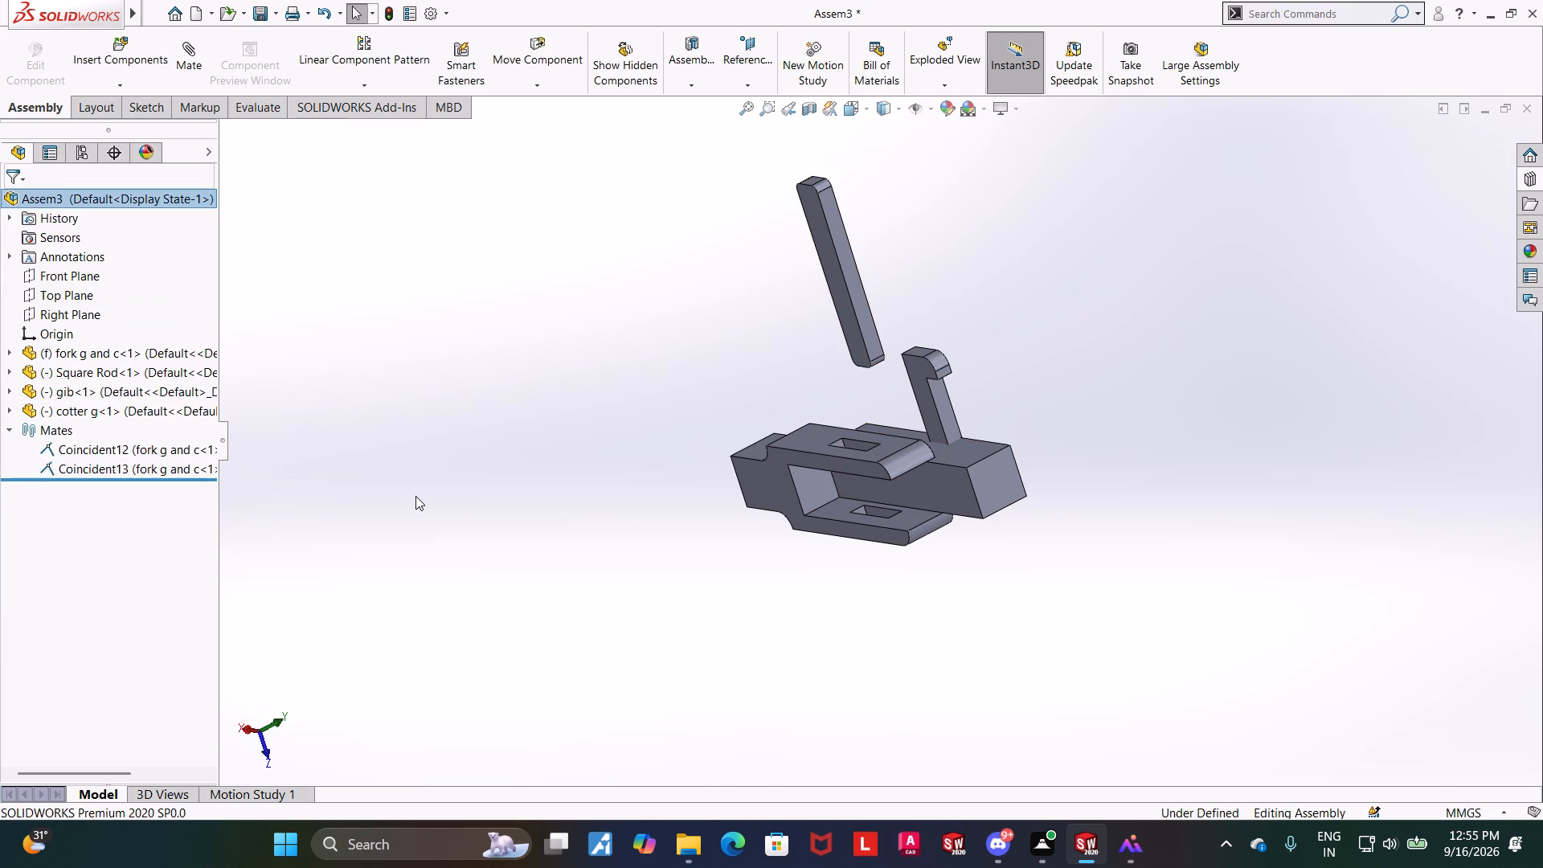
middle_click(416, 496)
scroll(734, 555, down, 2)
drag(1078, 436, 987, 464)
scroll(1166, 503, down, 4)
middle_drag(1144, 393, 1154, 522)
scroll(1132, 497, up, 6)
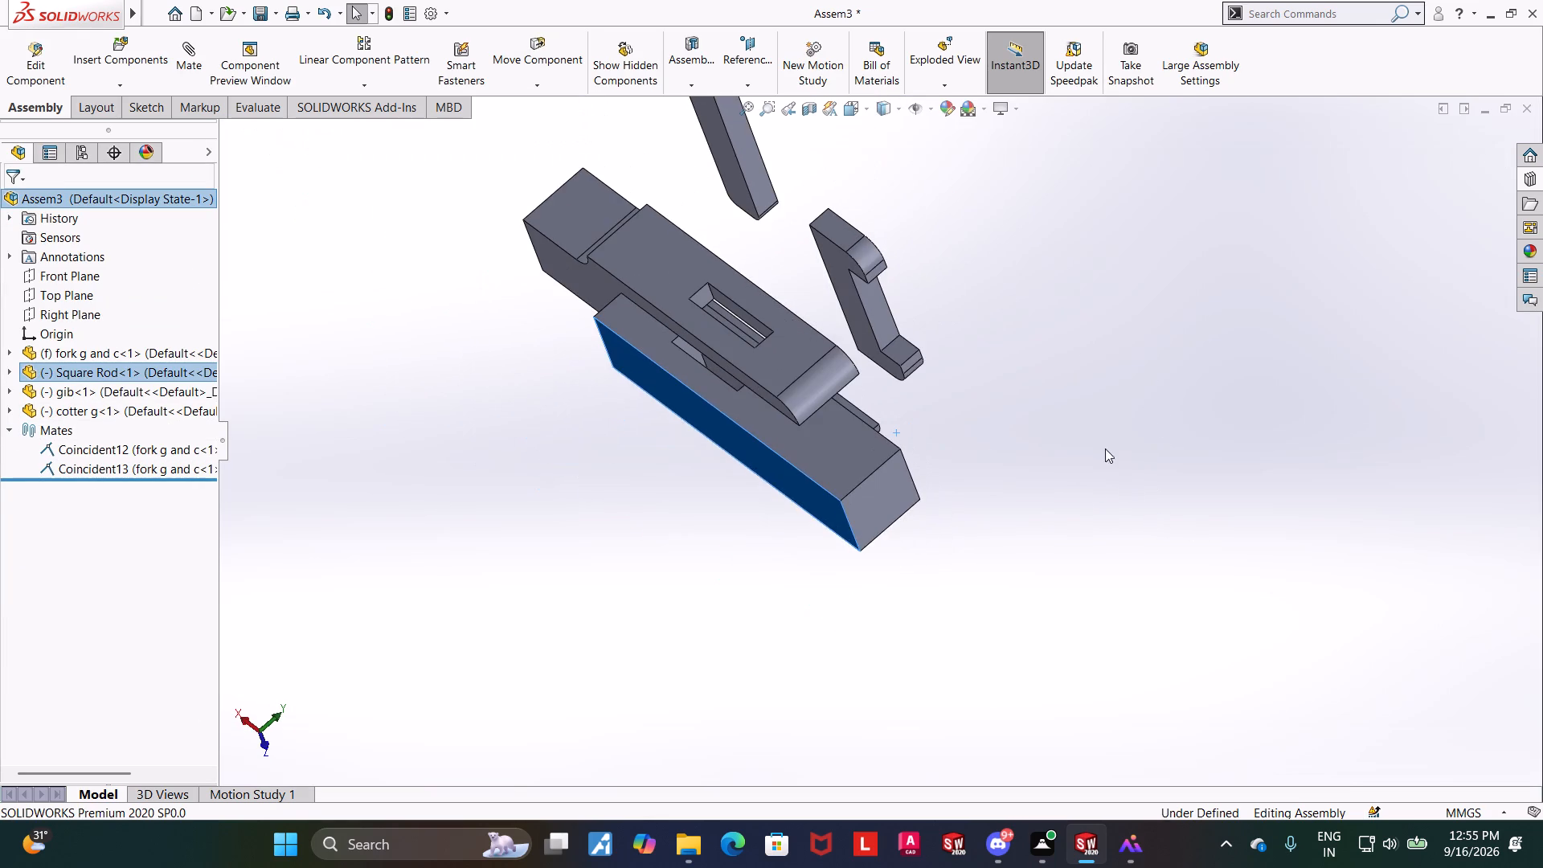
middle_drag(986, 406, 987, 470)
drag(841, 432, 870, 408)
scroll(764, 325, down, 5)
middle_drag(1166, 532, 1201, 600)
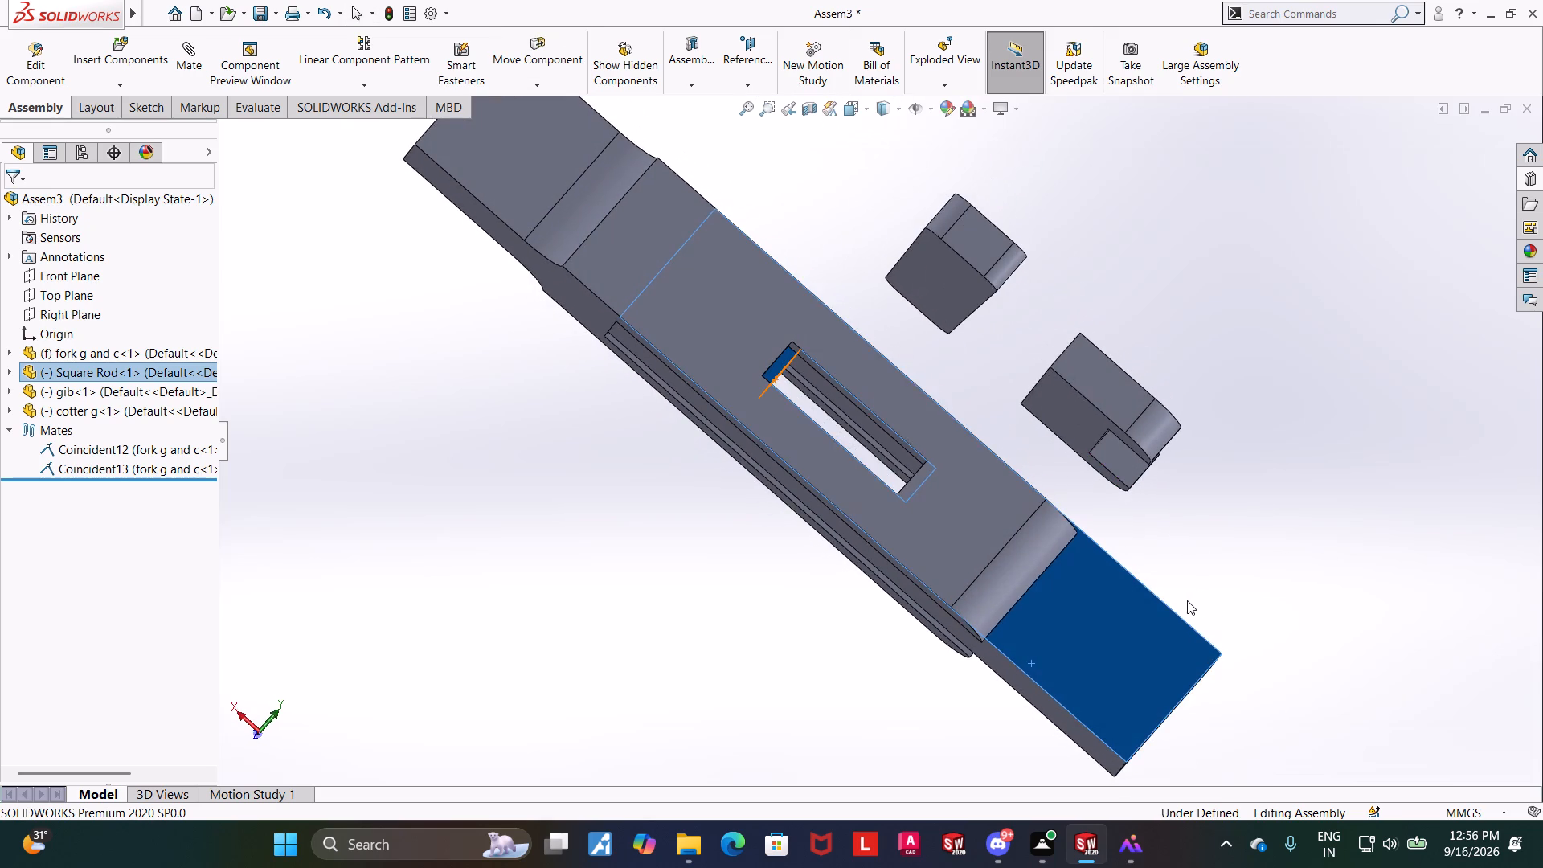
middle_drag(1175, 601, 1155, 602)
click(1377, 542)
middle_drag(1262, 529, 1273, 554)
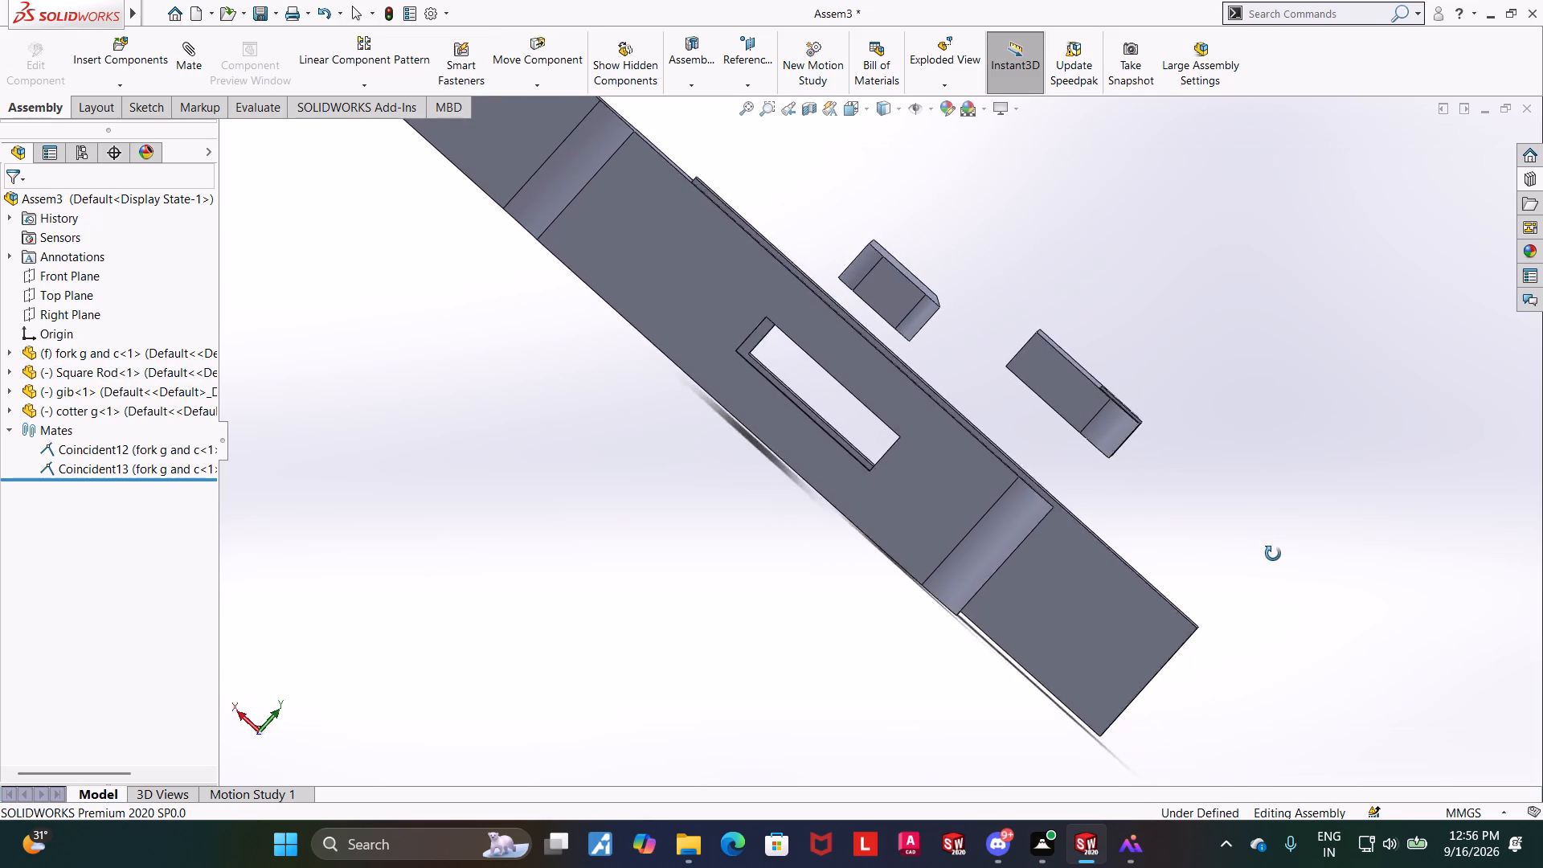
middle_drag(1273, 554, 1276, 554)
middle_drag(722, 522, 744, 429)
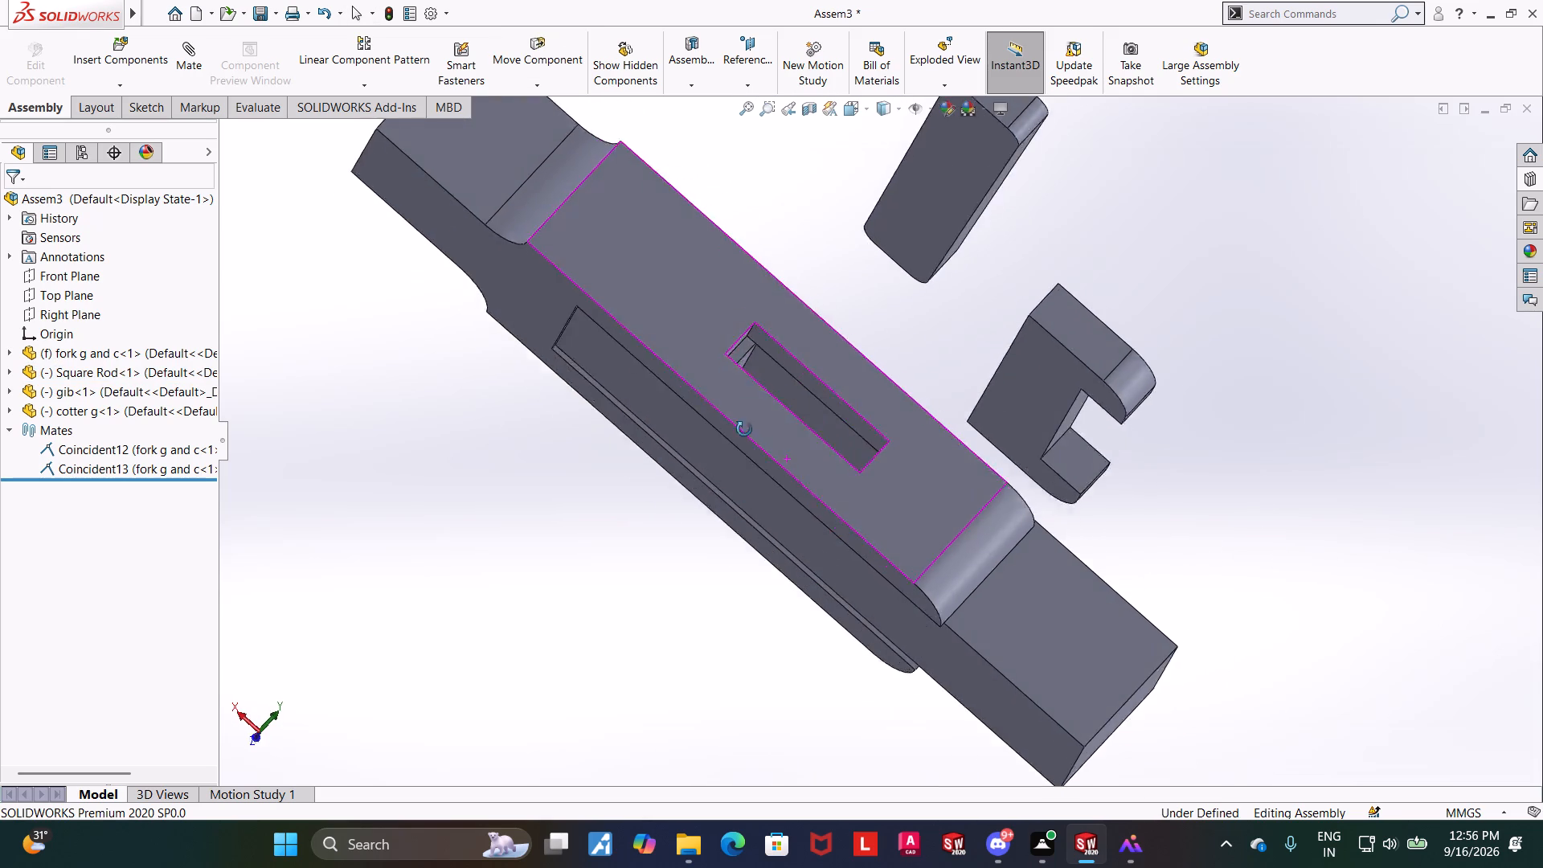
middle_drag(744, 429, 788, 271)
Move the Square Rod out beside the fork and compare the slot positions of both parts in plan view.
drag(774, 580, 984, 759)
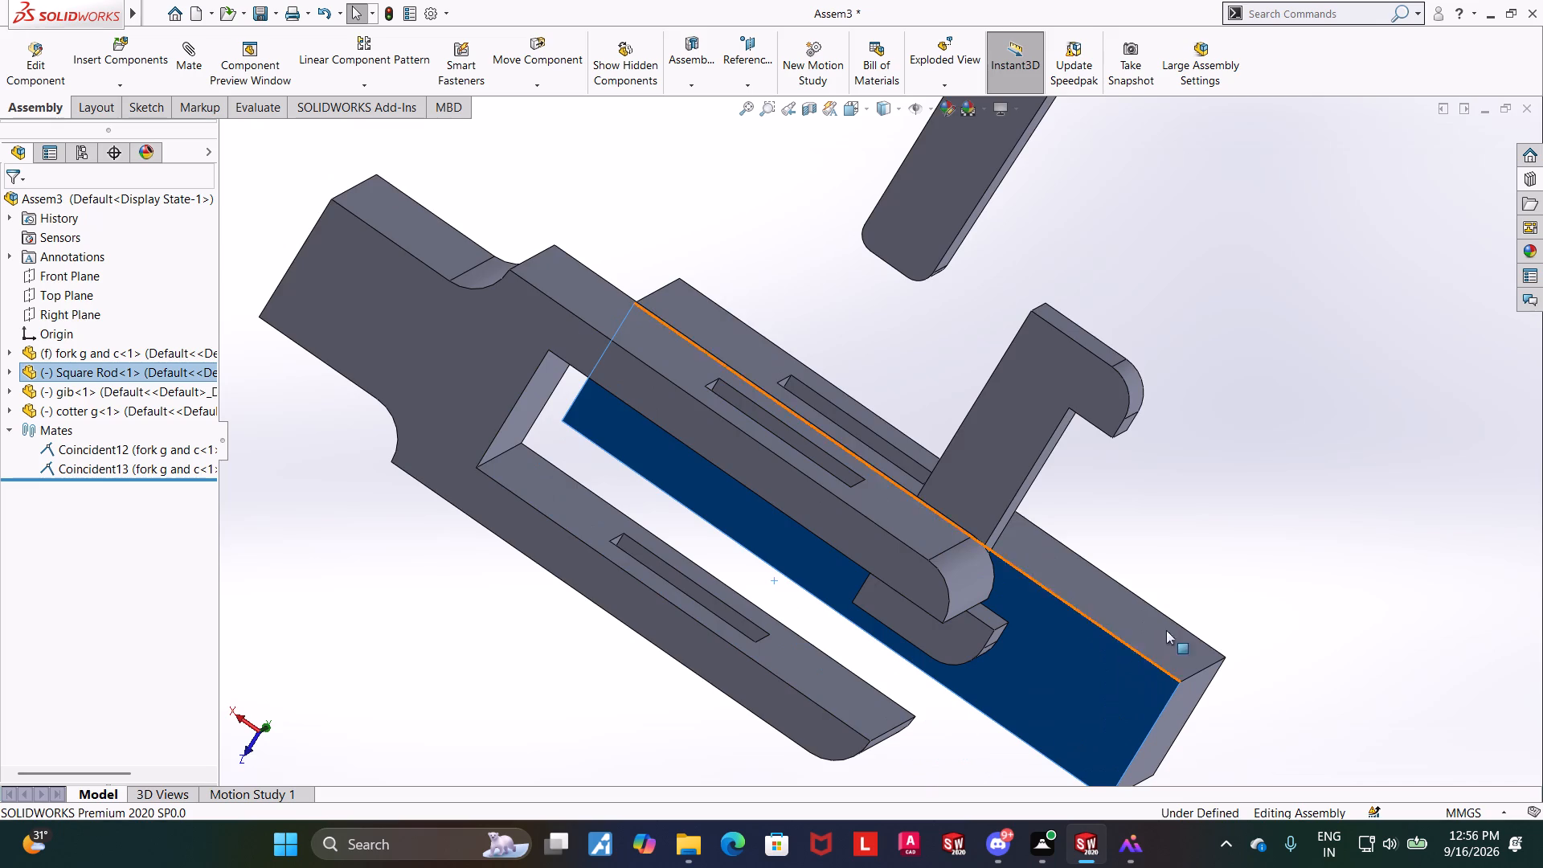
middle_drag(1287, 511, 1177, 582)
scroll(1177, 582, up, 1)
middle_drag(1200, 587, 1217, 770)
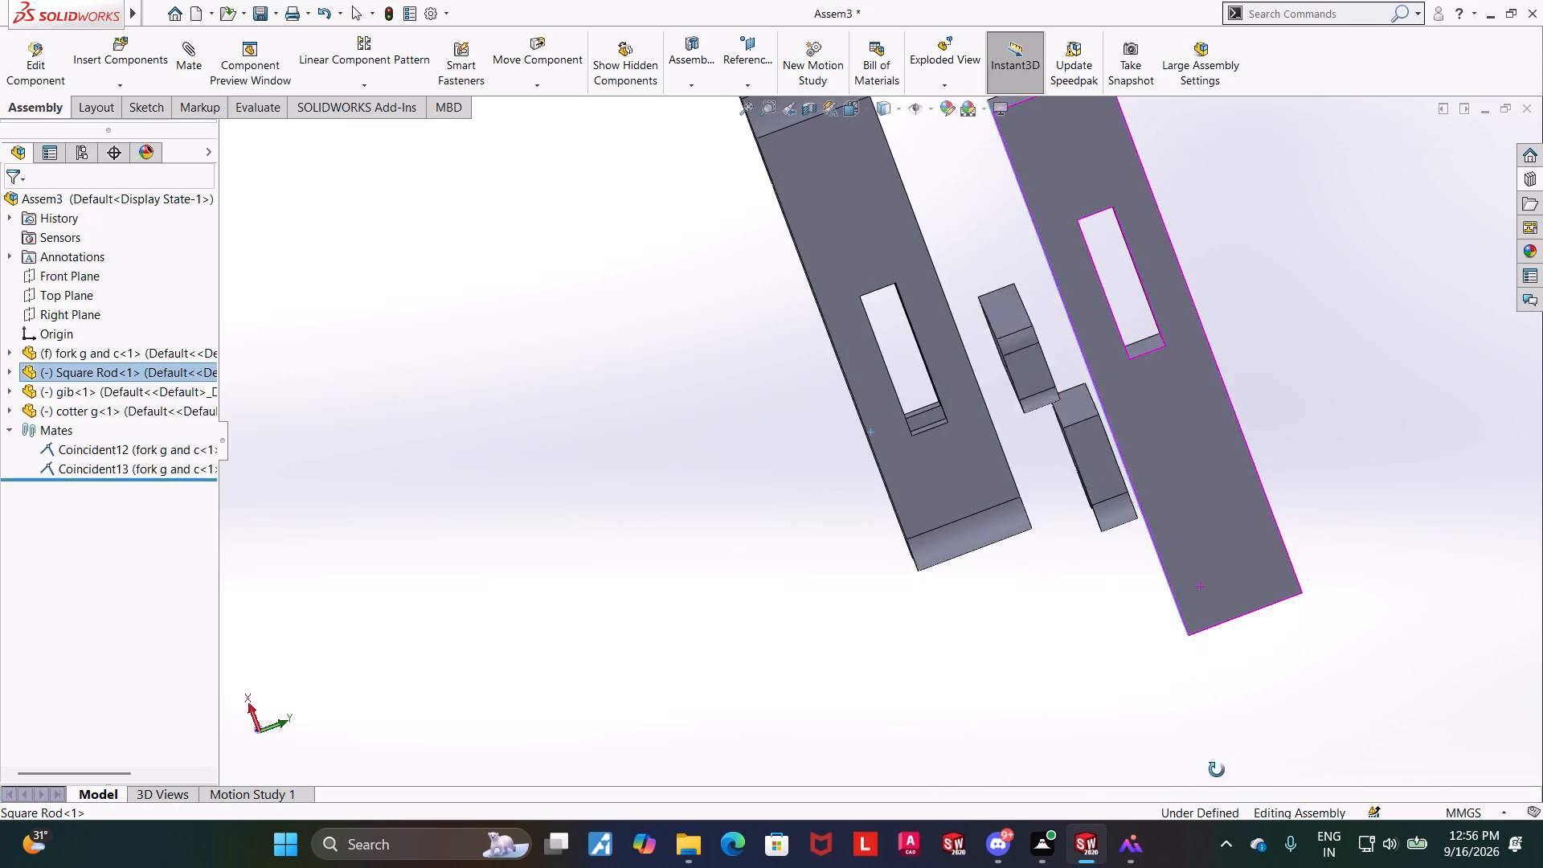
middle_drag(1217, 770, 1184, 717)
click(847, 105)
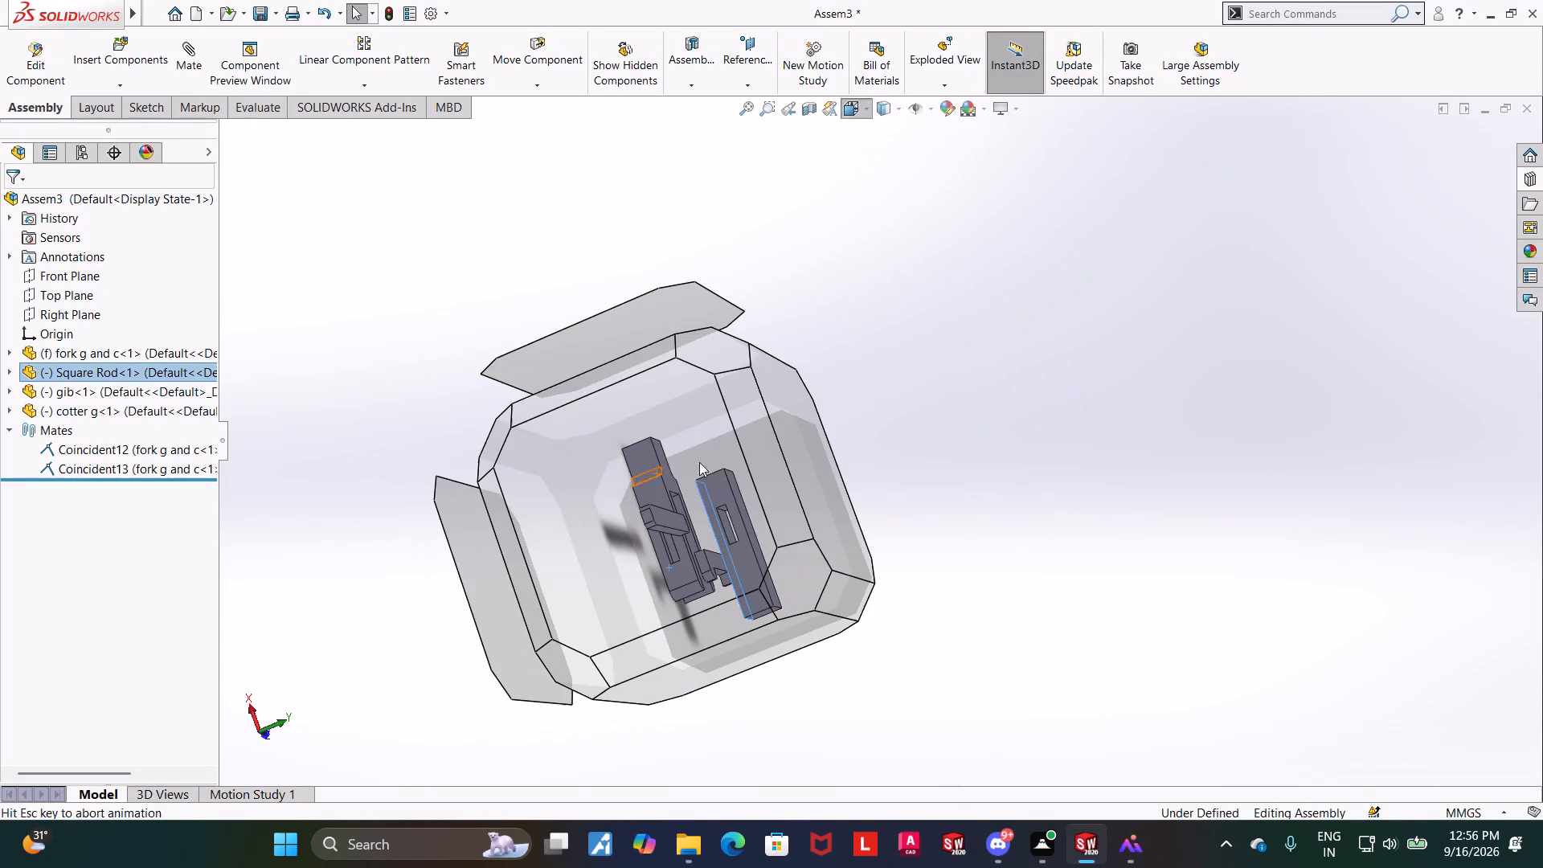
click(687, 471)
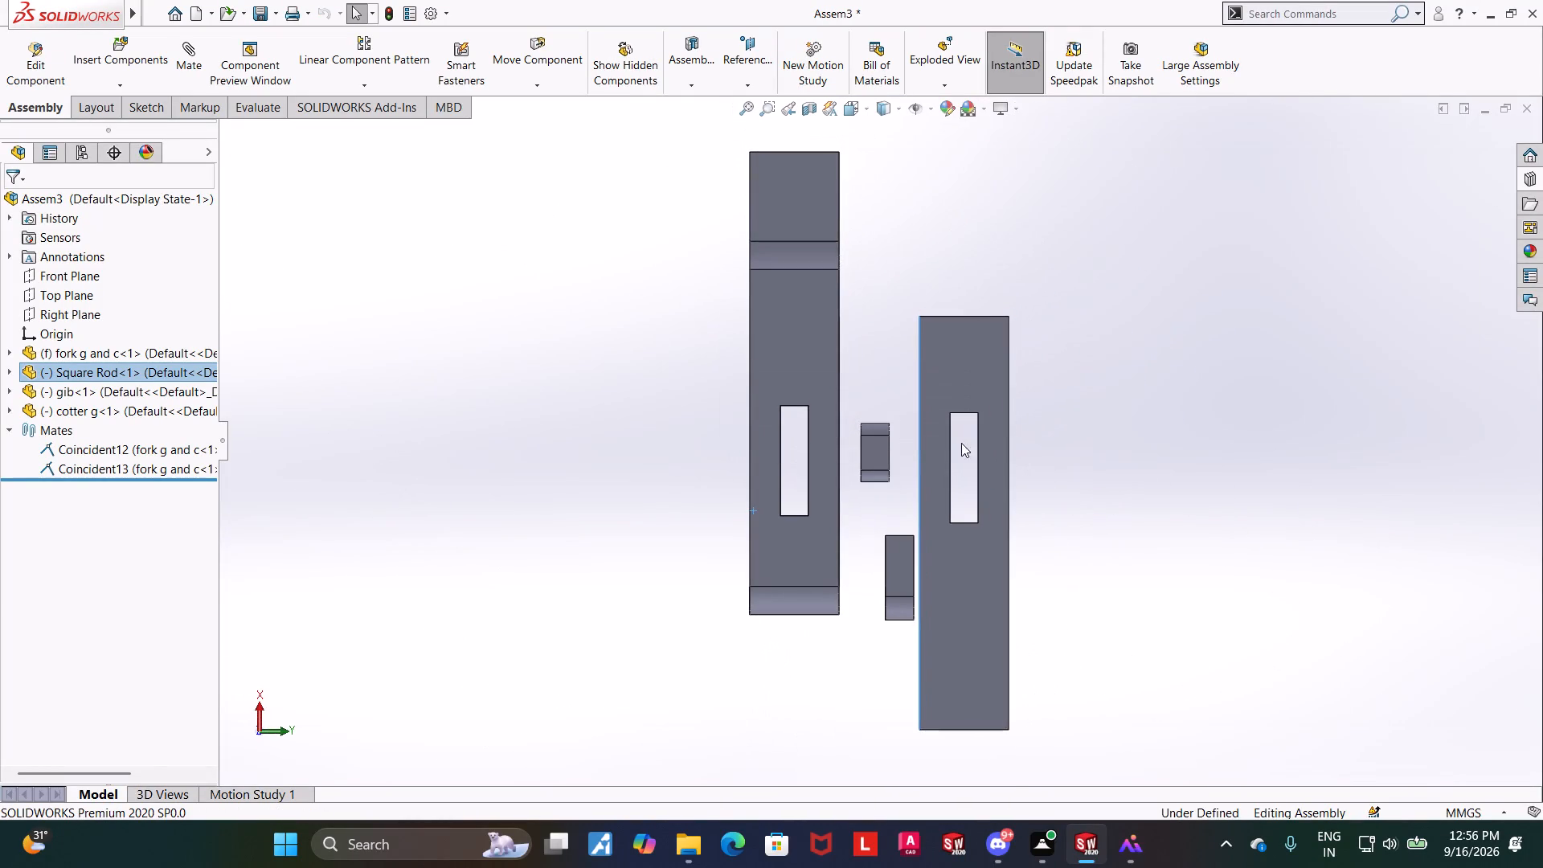
scroll(956, 431, down, 4)
drag(972, 315, 801, 299)
middle_drag(1046, 400, 1039, 389)
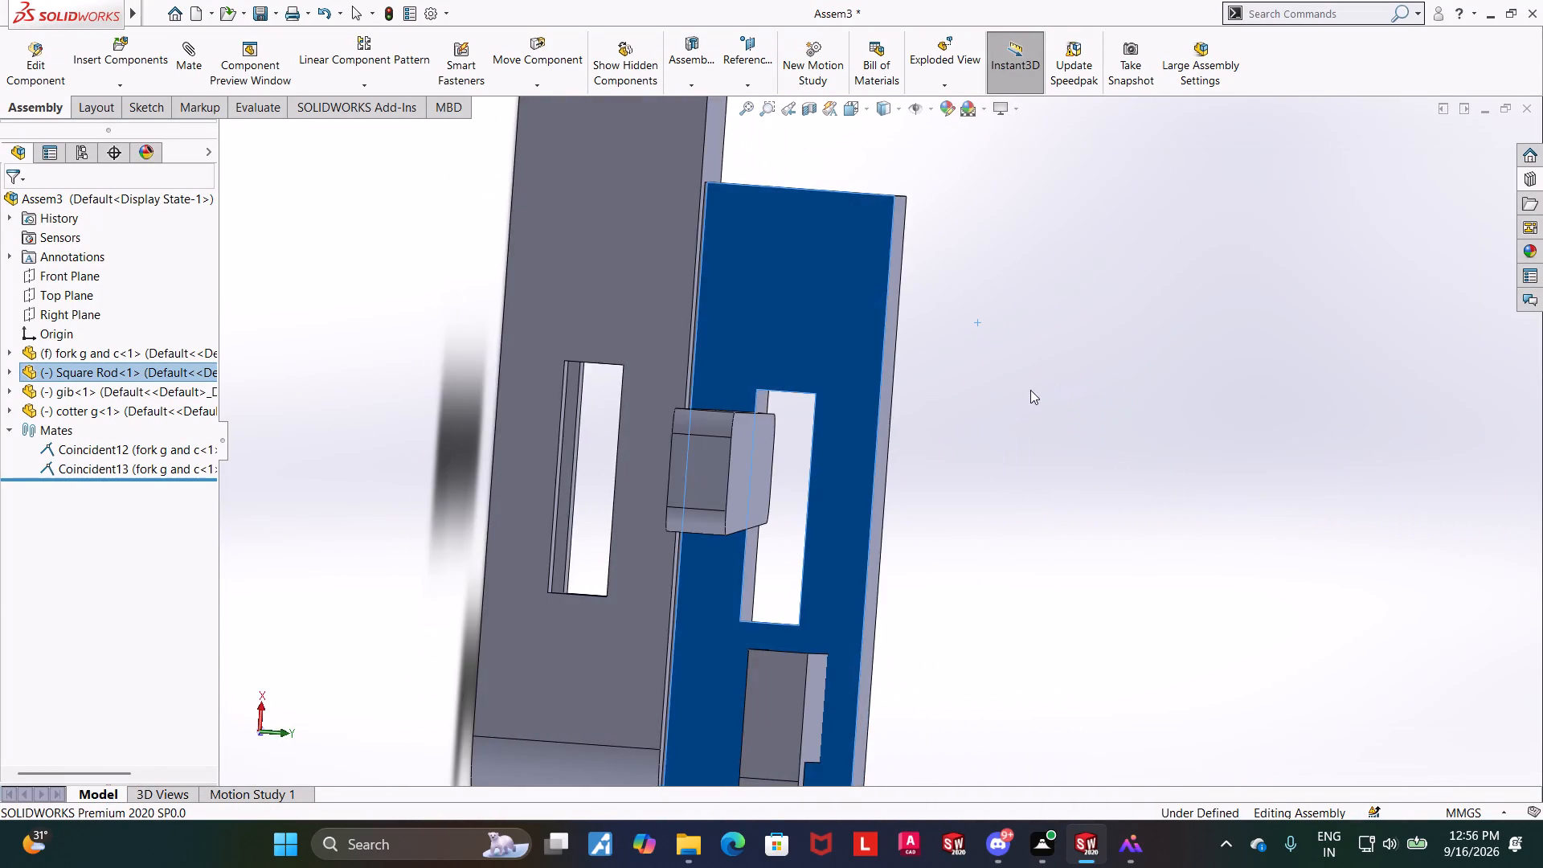
middle_drag(1033, 390, 1046, 387)
middle_click(1037, 389)
click(1133, 440)
middle_drag(1087, 448, 1076, 460)
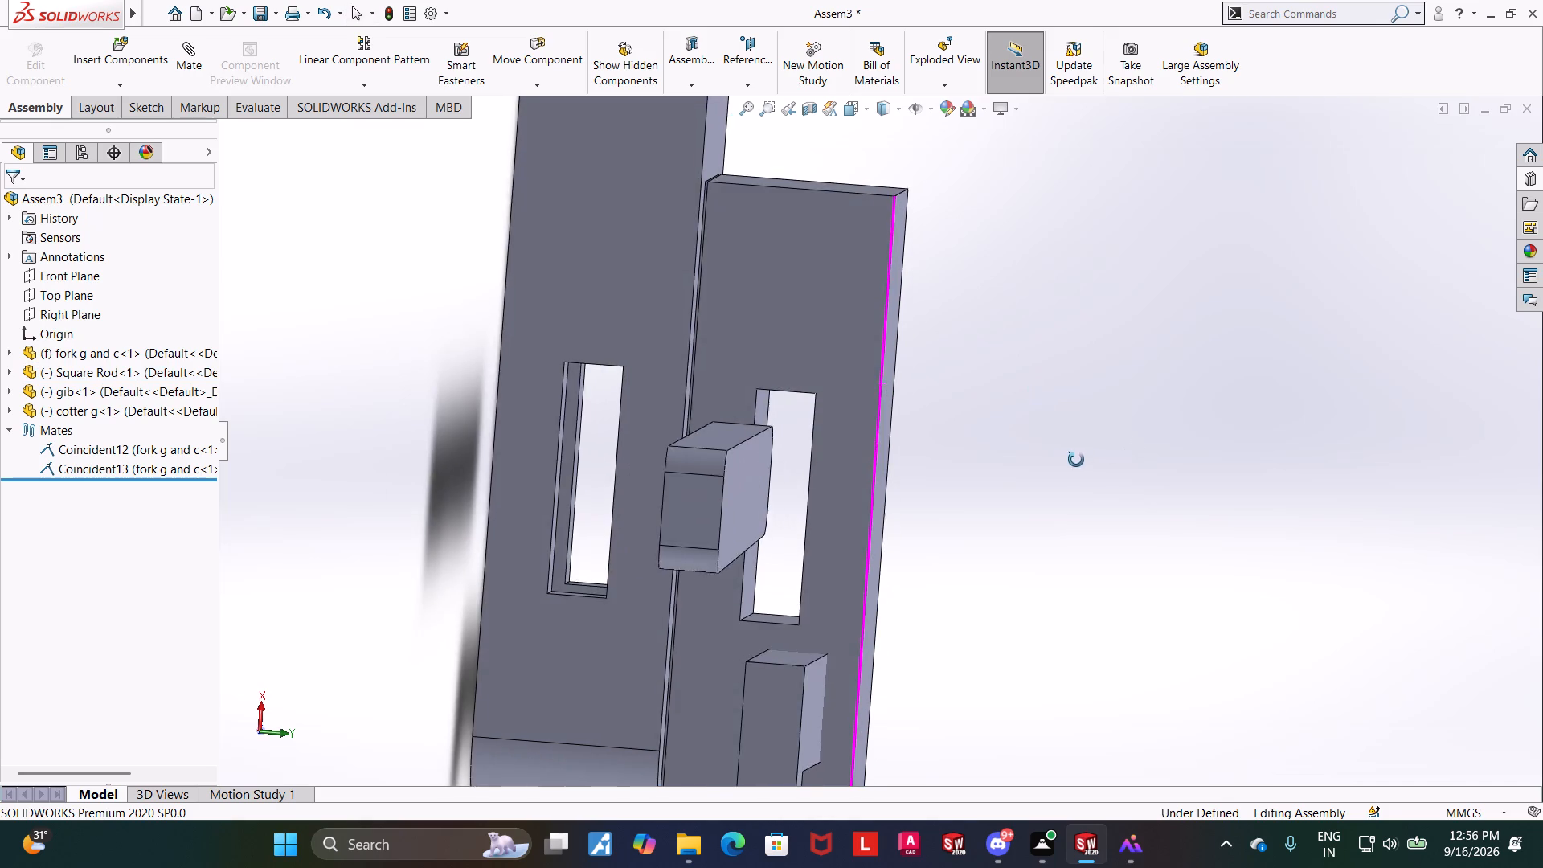
middle_drag(1076, 460, 1076, 459)
scroll(1076, 459, up, 2)
middle_drag(1058, 462, 1066, 454)
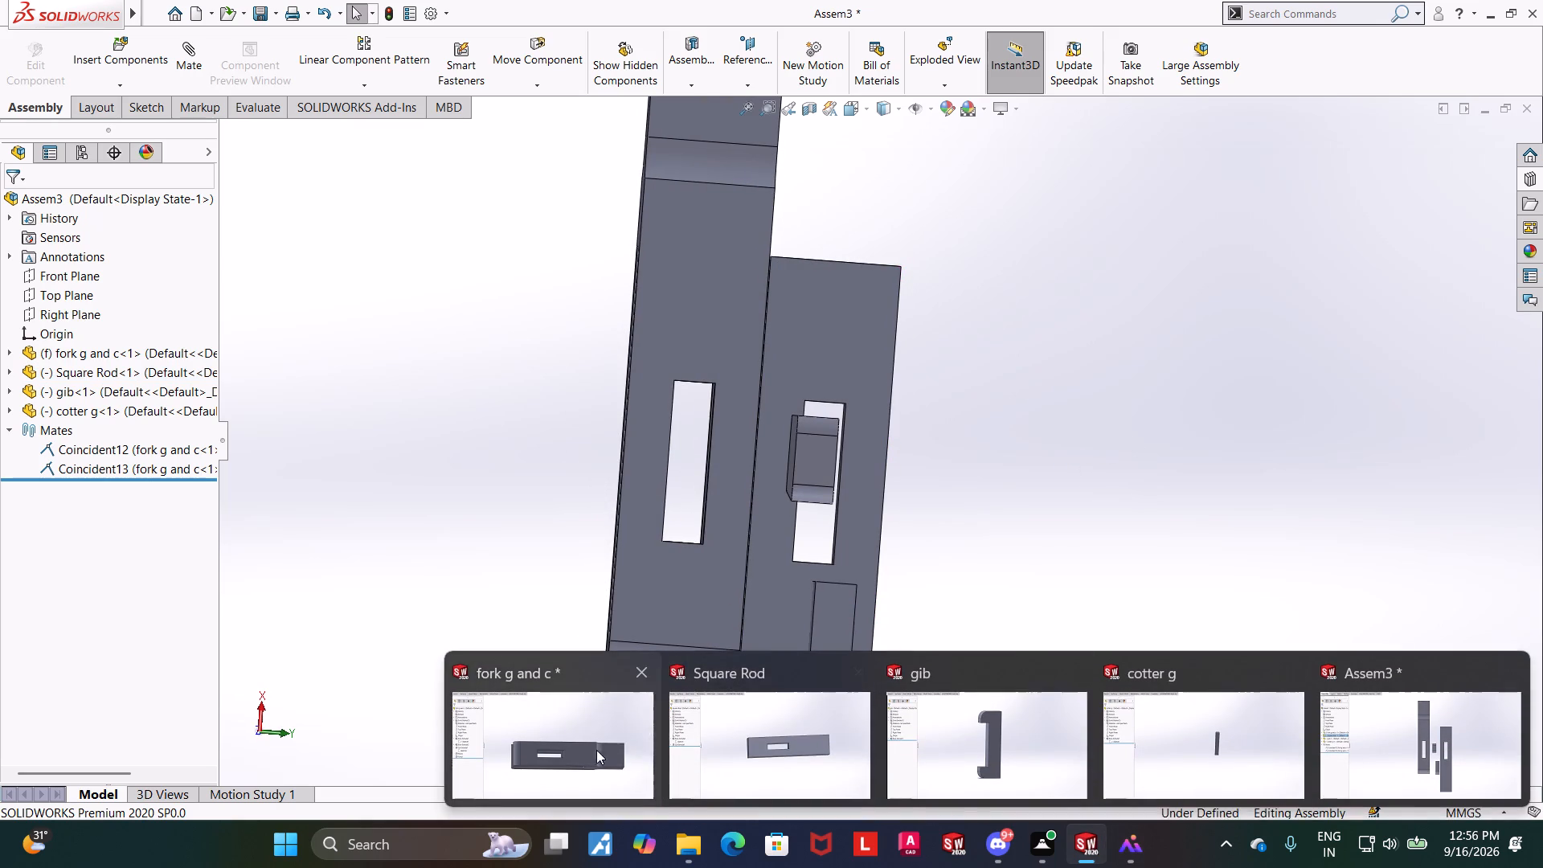
Switch to the fork g and c part and open the slot cut's sketch, Sketch4, for editing in a normal view.
click(575, 748)
scroll(876, 667, up, 3)
middle_drag(874, 669, 898, 518)
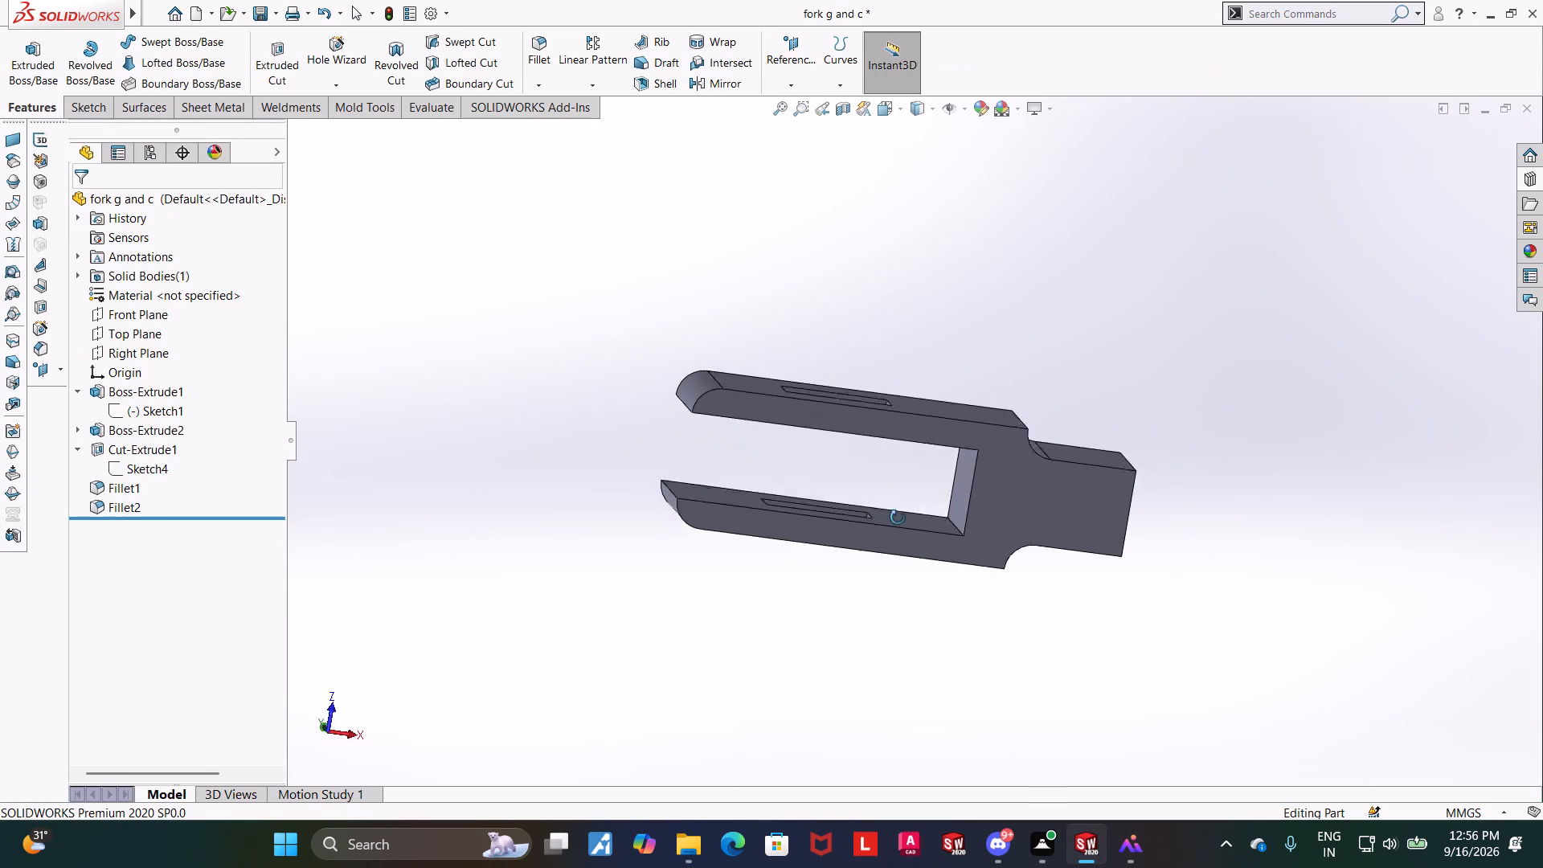
middle_drag(898, 518, 863, 714)
middle_drag(738, 623, 735, 660)
click(126, 466)
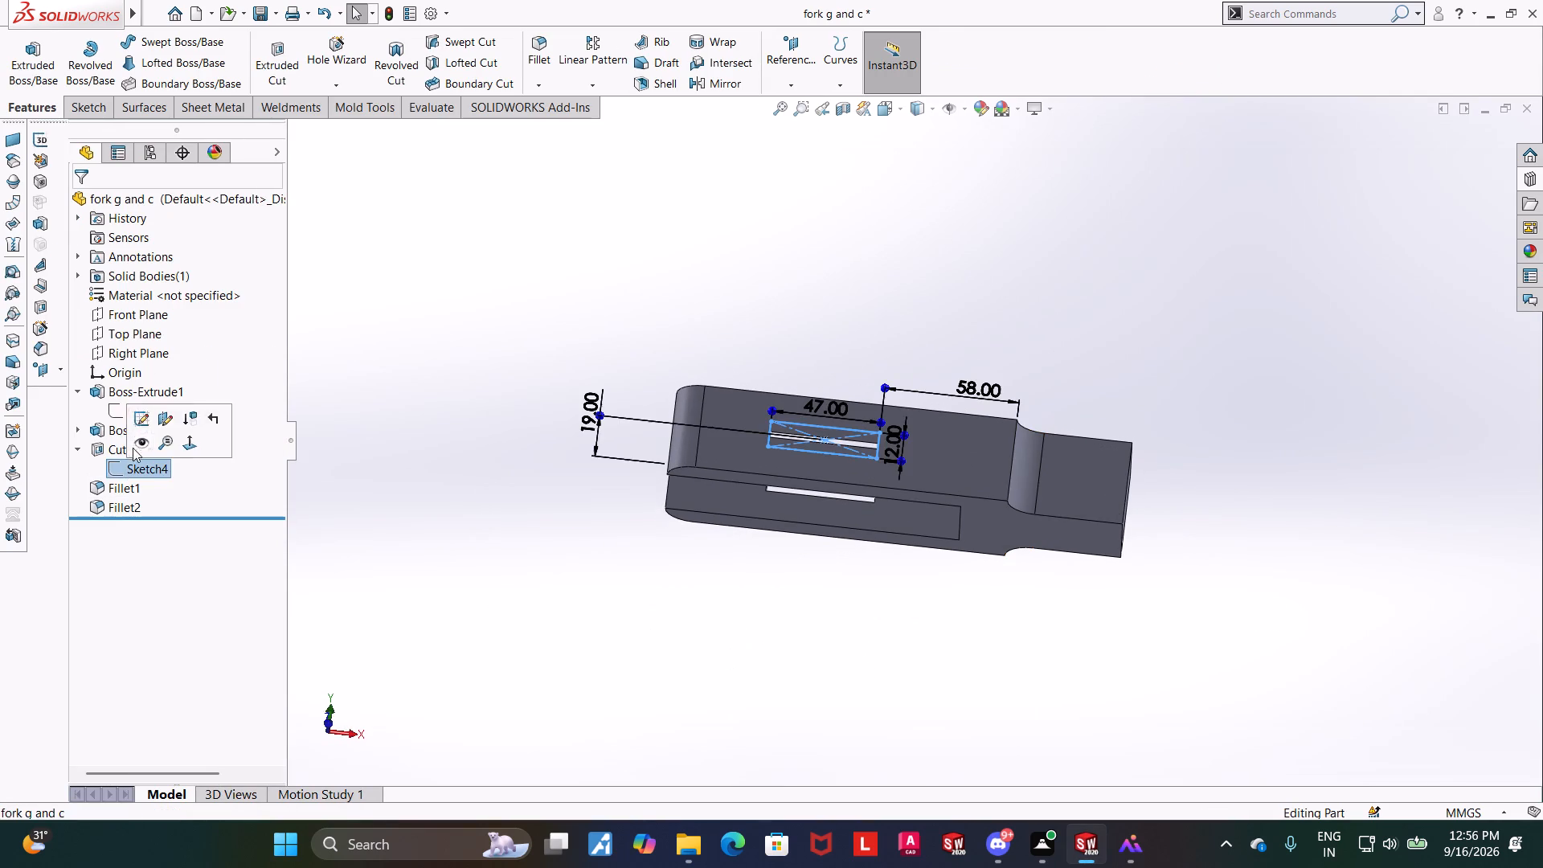
click(141, 417)
click(143, 470)
click(186, 444)
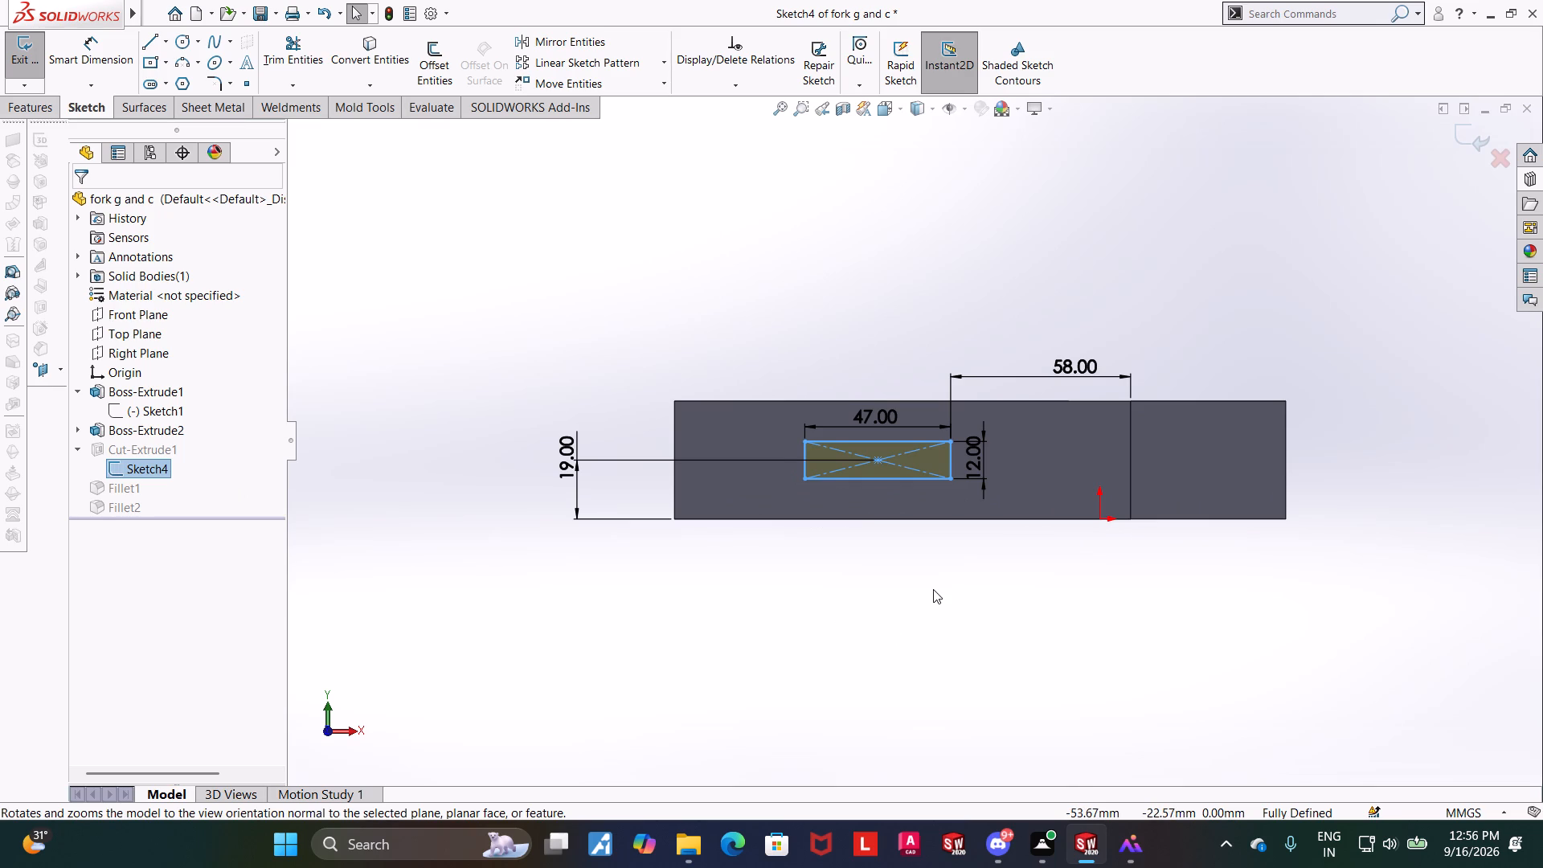
Examine the slot sketch and its position on the fork, open the 58 mm offset dimension without changing it, and exit the sketch.
click(1242, 631)
middle_drag(1066, 551, 1058, 735)
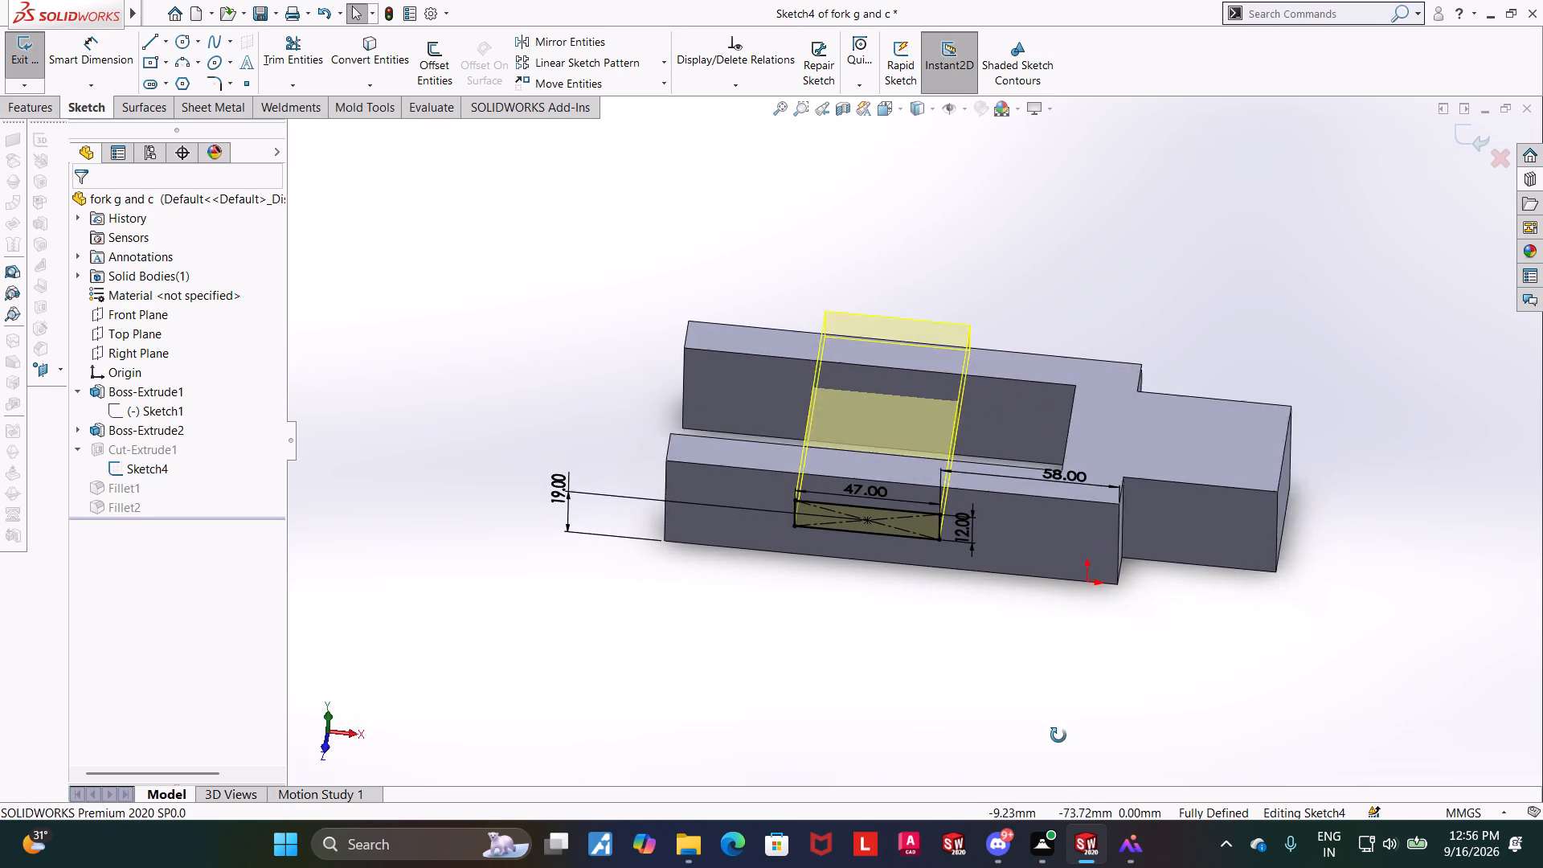
middle_drag(1058, 735, 1069, 740)
middle_drag(1012, 618, 1007, 733)
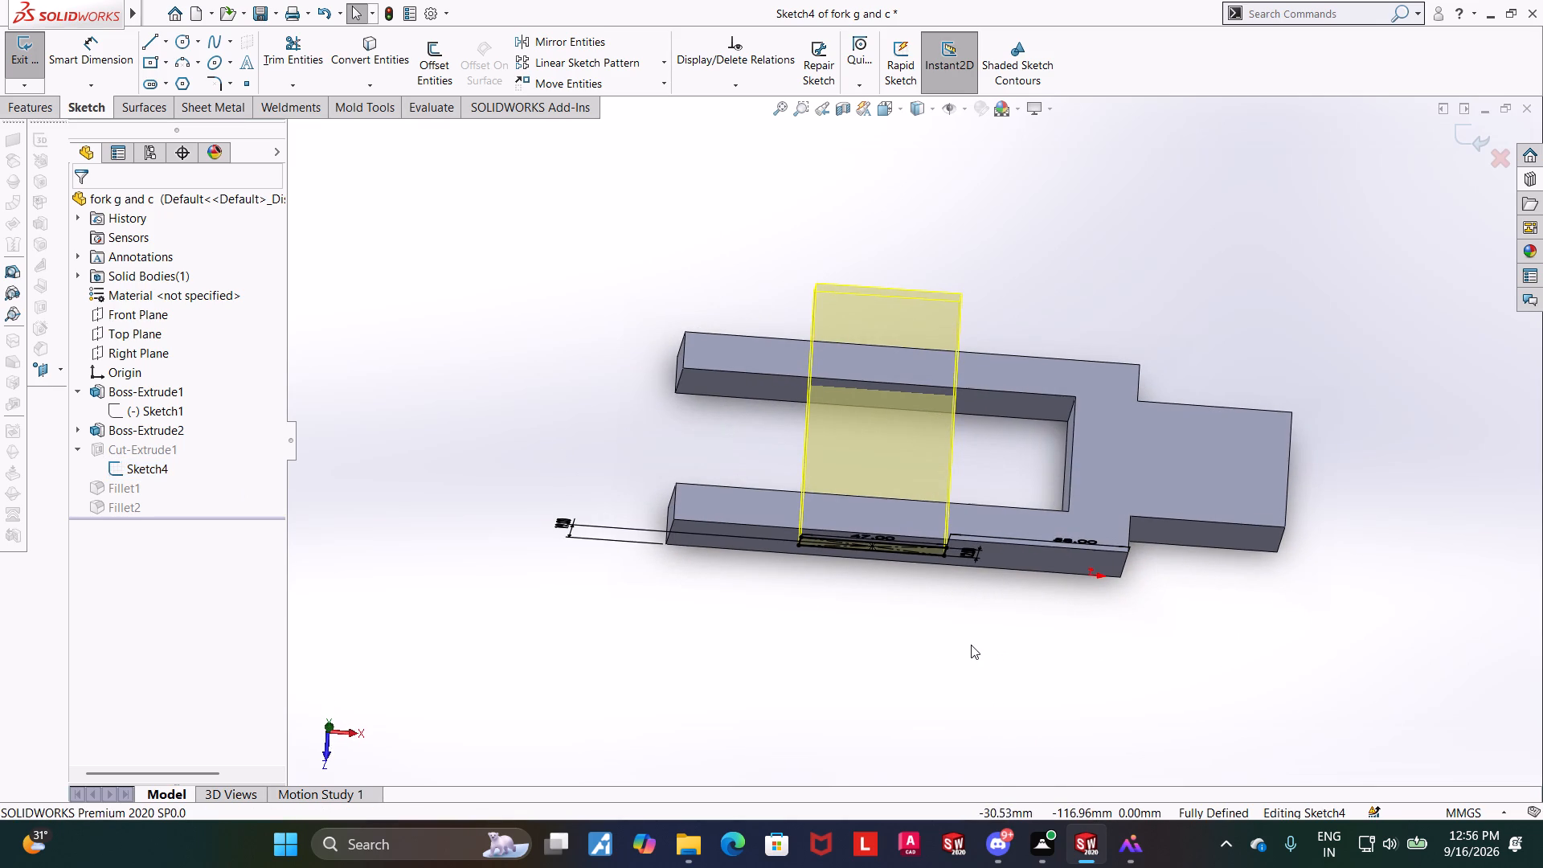
middle_drag(971, 644, 974, 567)
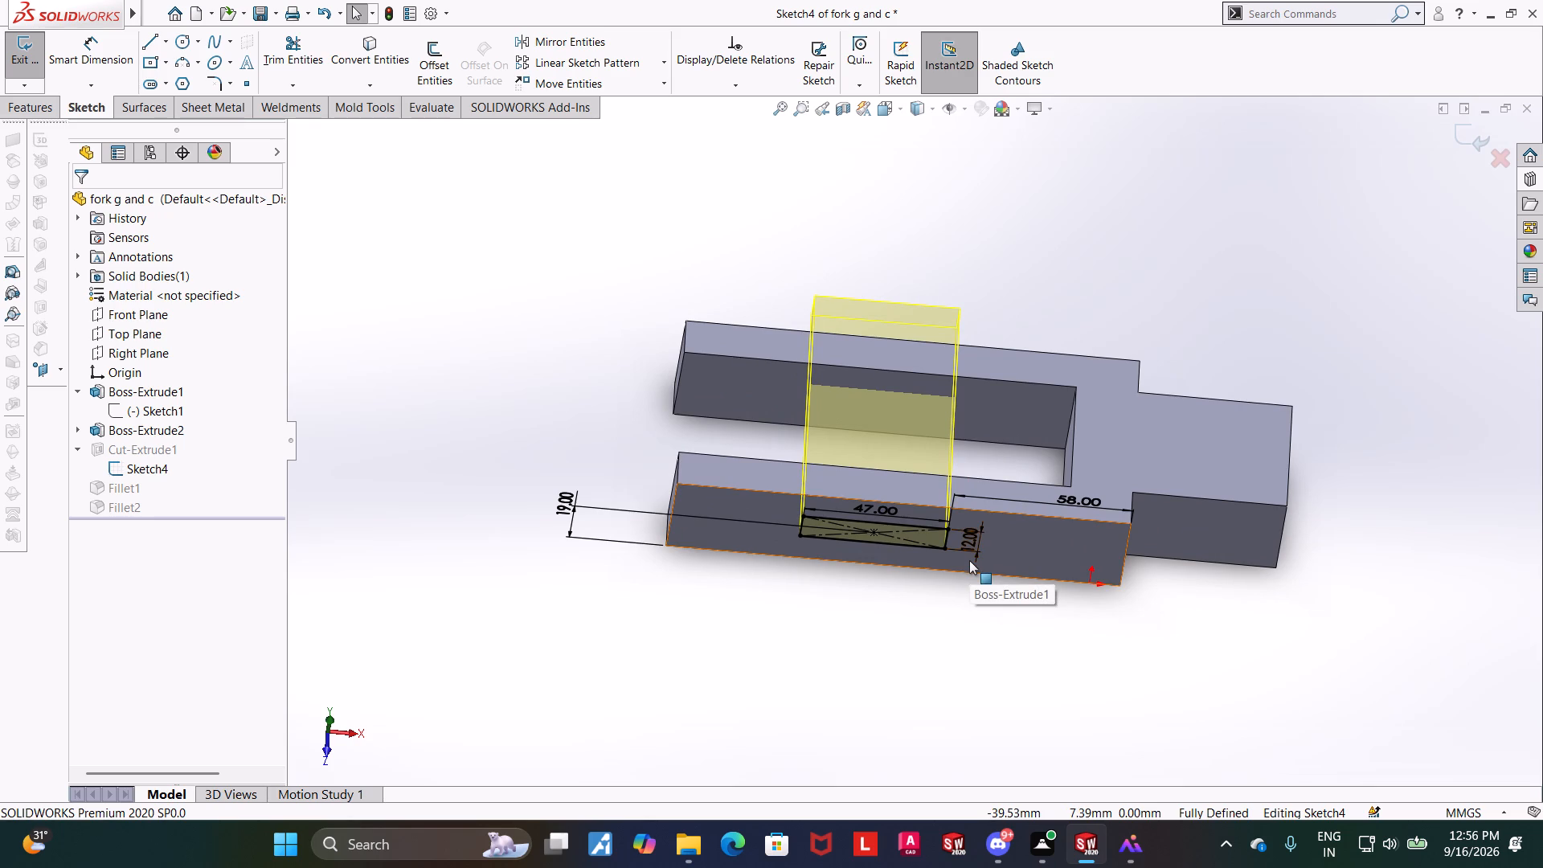
middle_drag(920, 600, 920, 643)
middle_drag(976, 713, 974, 612)
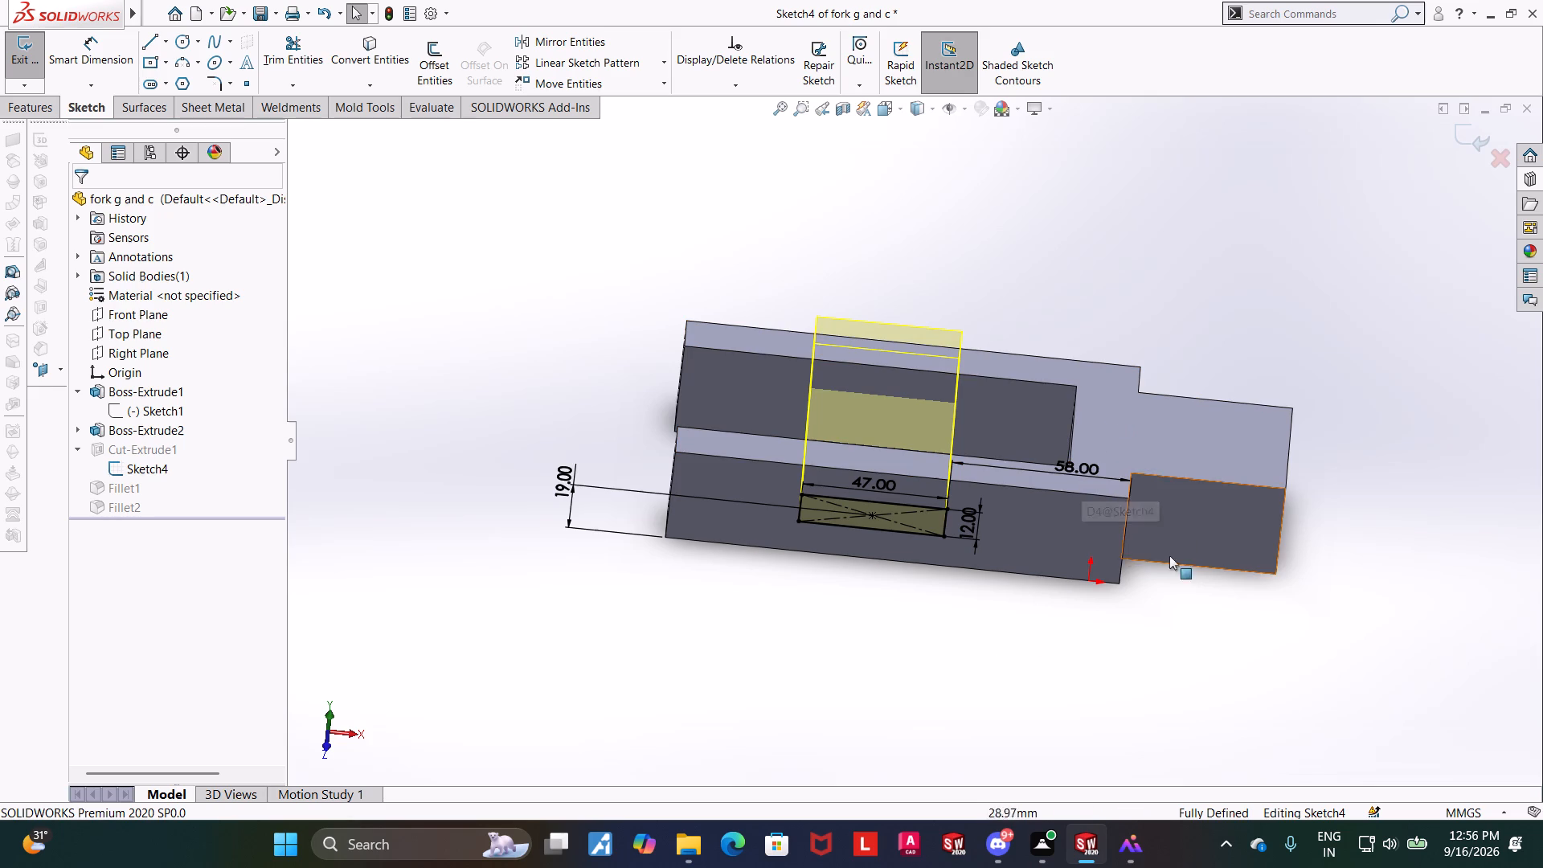
middle_drag(1224, 629, 1204, 623)
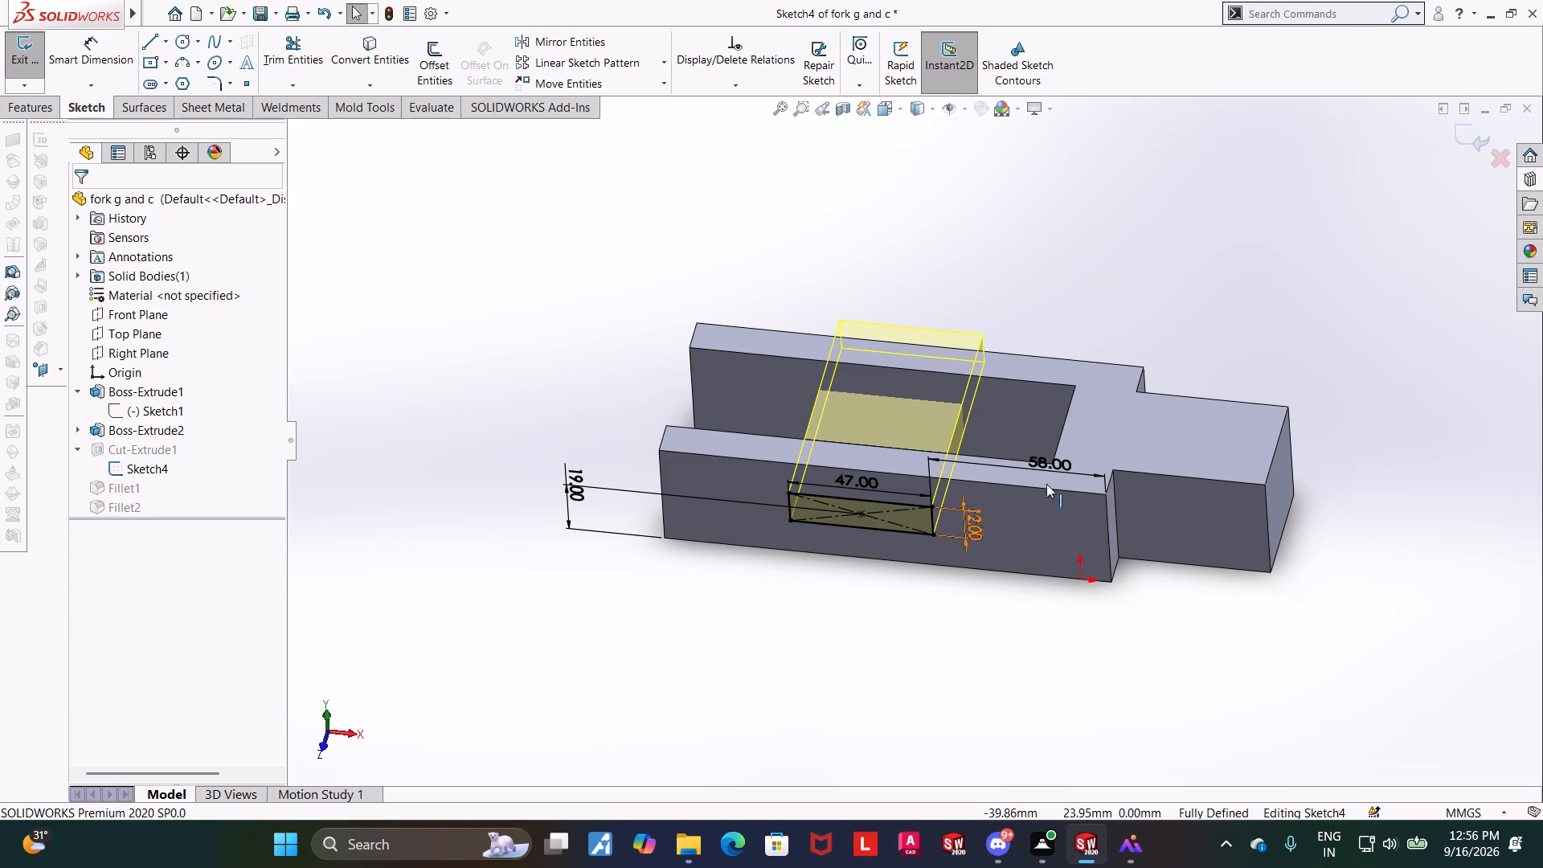
middle_drag(948, 597, 955, 611)
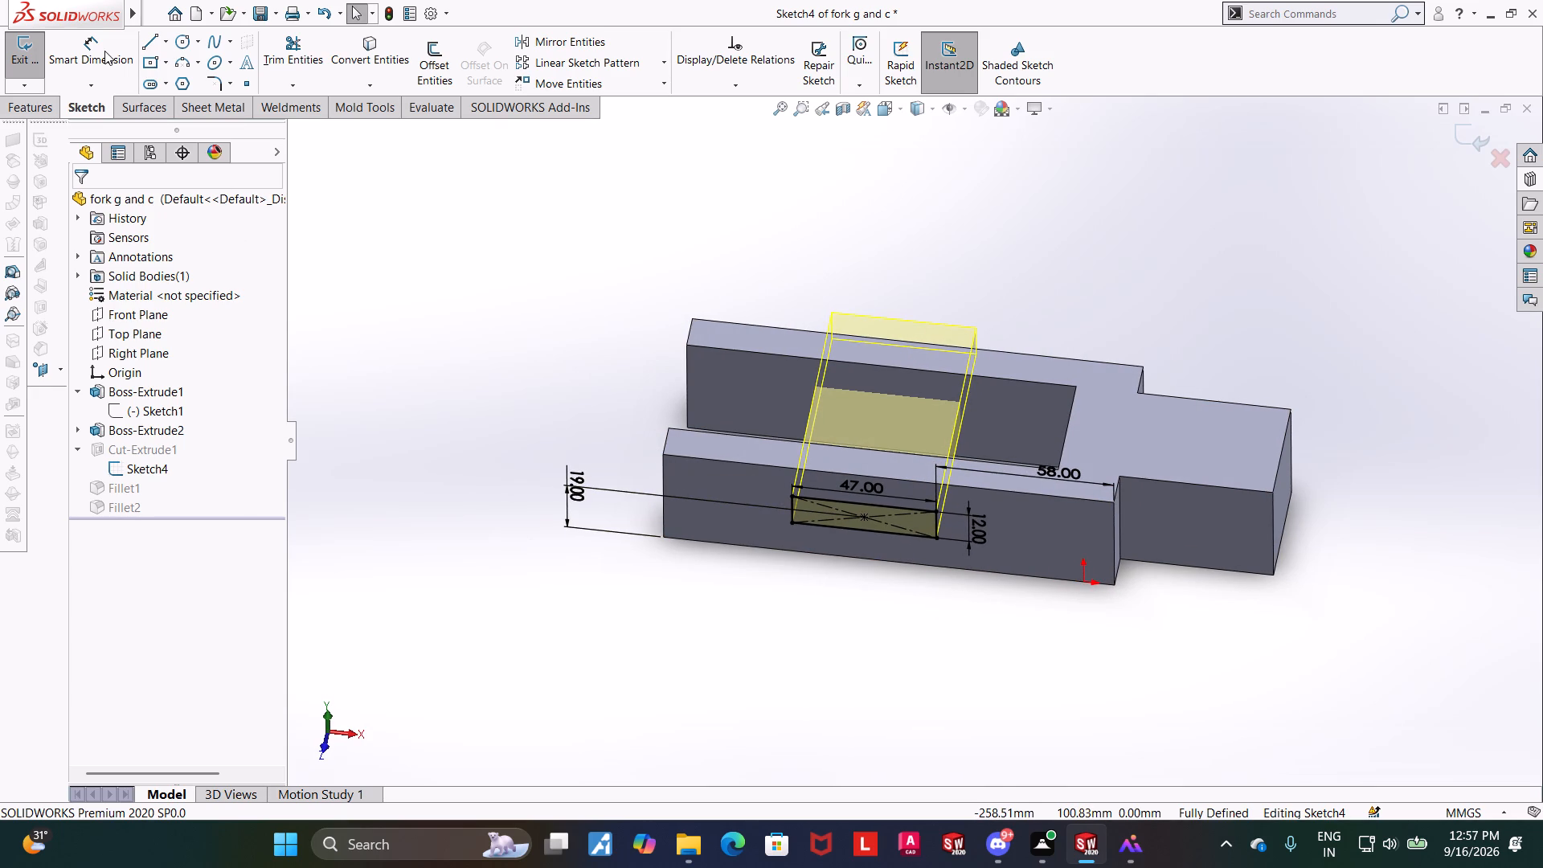
double_click(1053, 478)
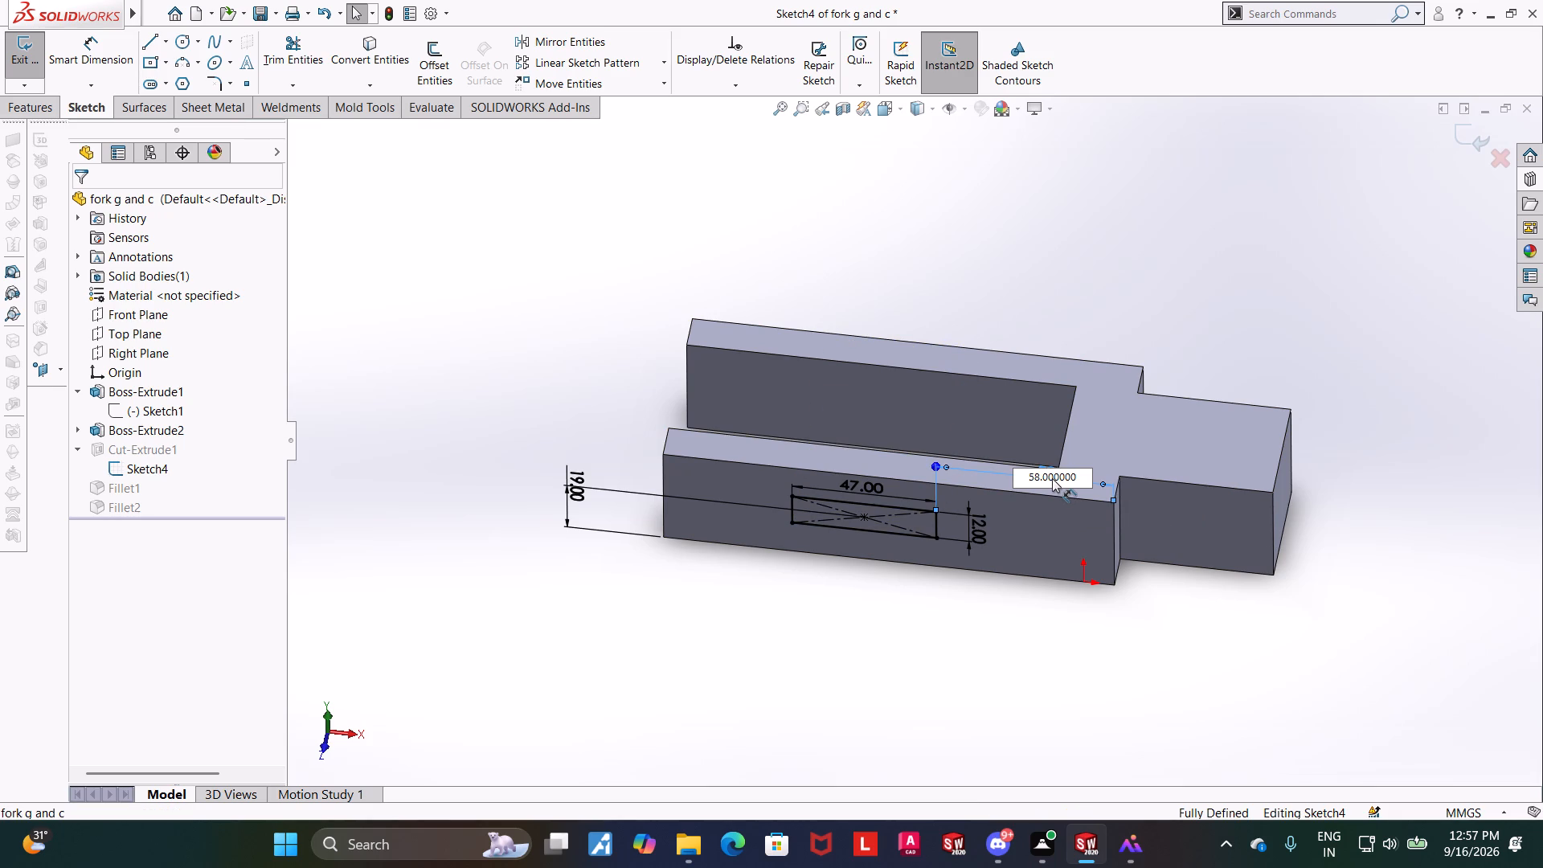
click(1257, 598)
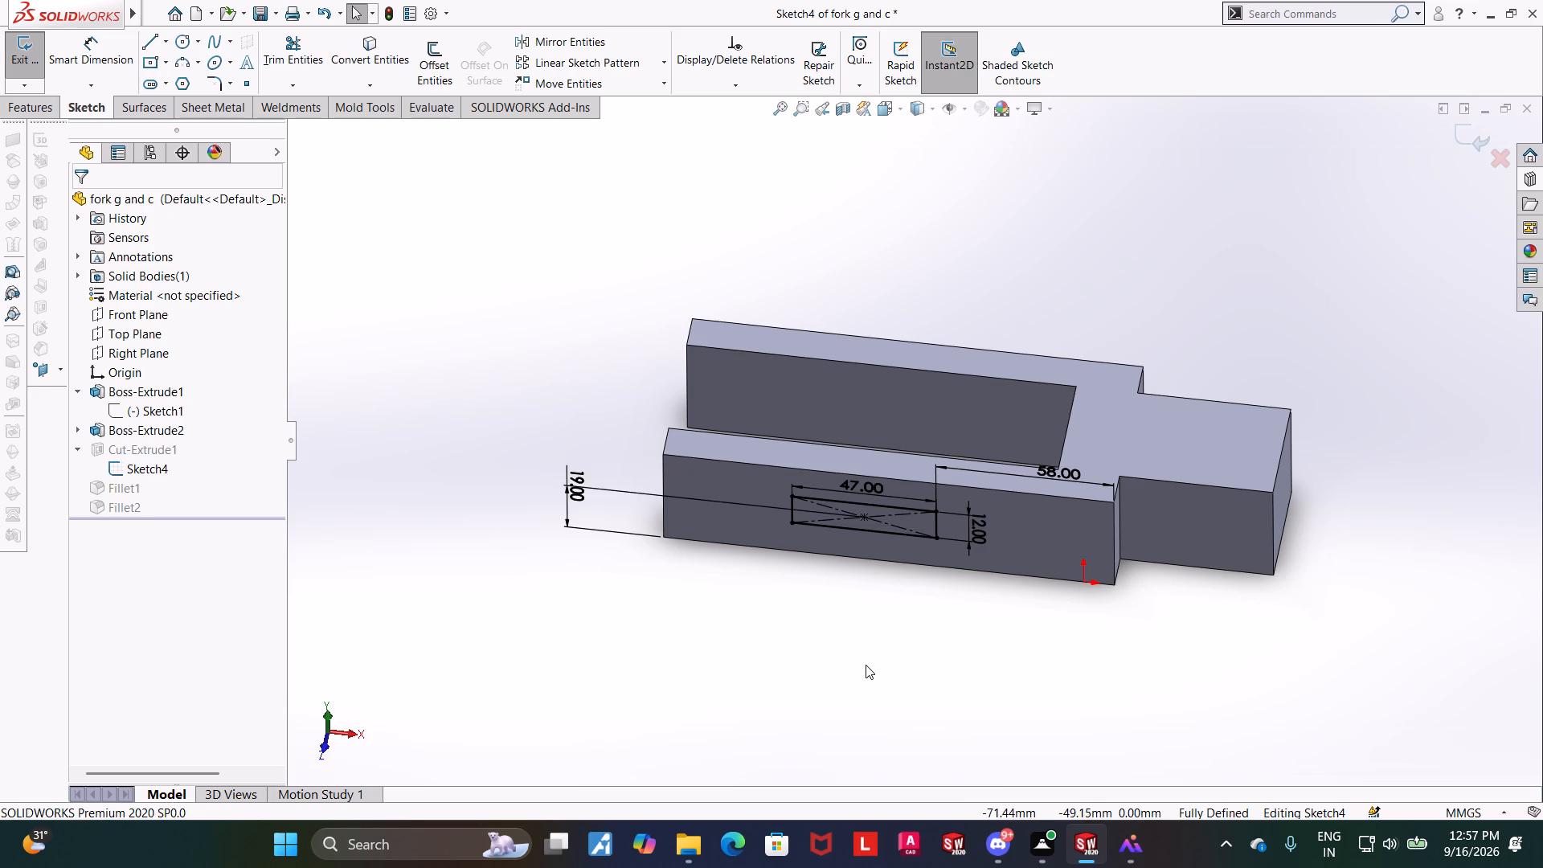
middle_drag(866, 647, 883, 552)
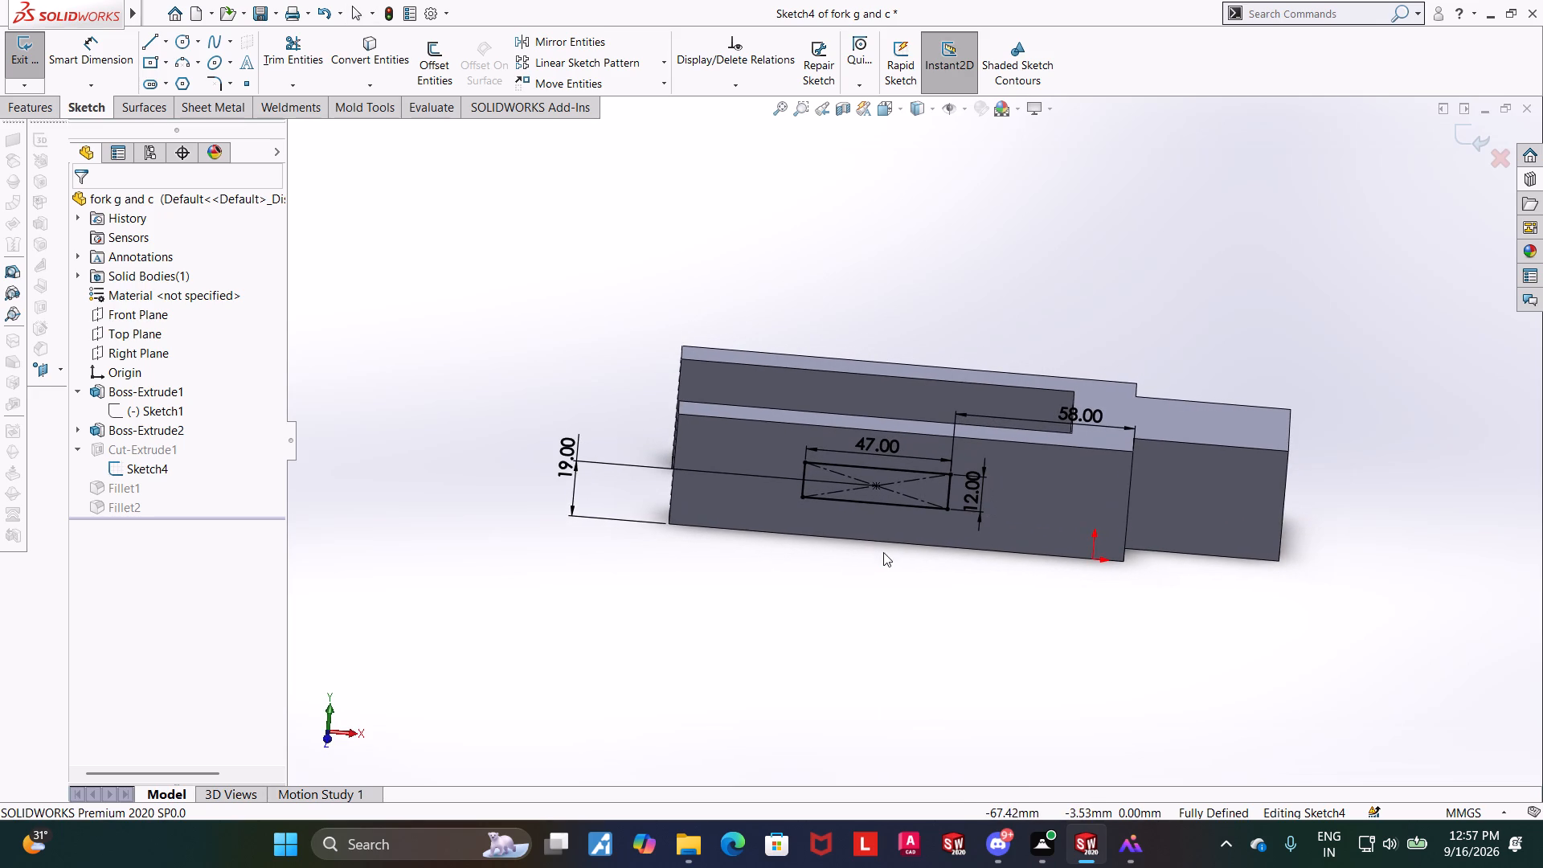
middle_drag(901, 641, 903, 579)
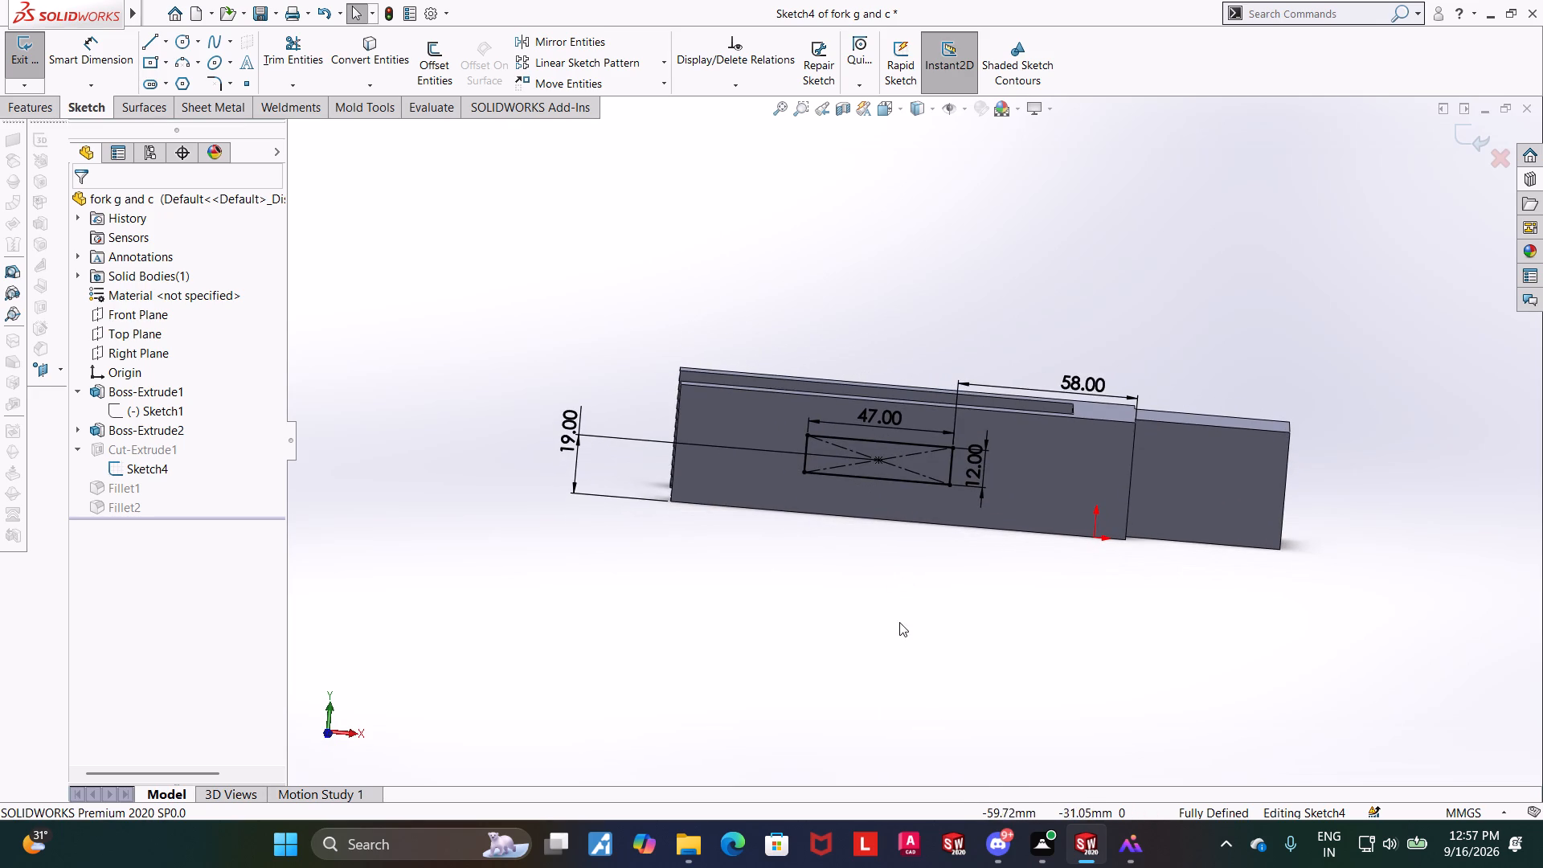
click(899, 622)
click(1464, 149)
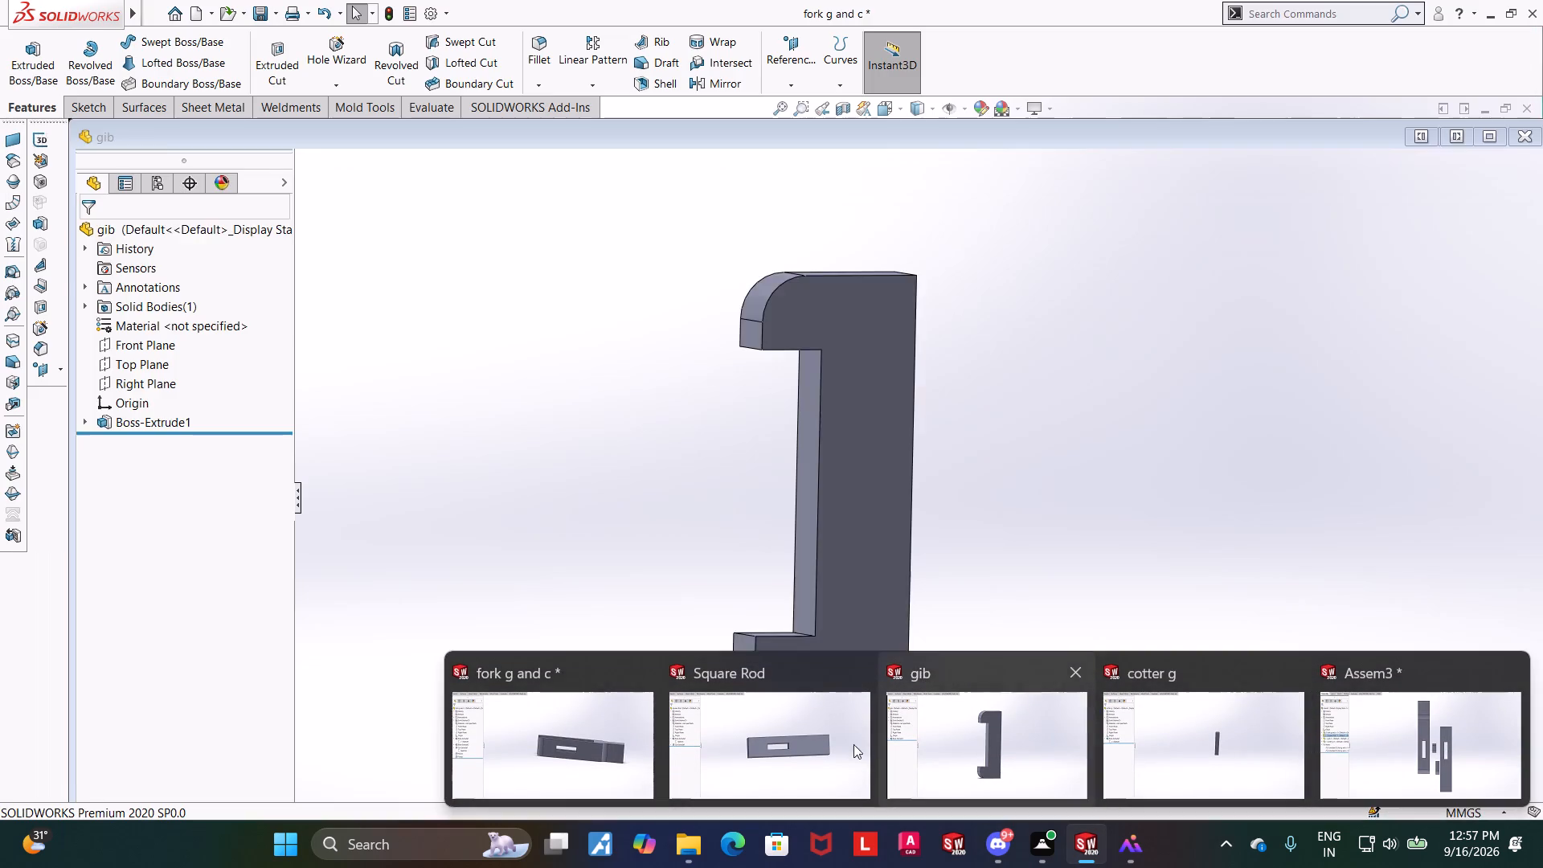
Switch to the Square Rod part, open its slot cut's Sketch2 to review the slot dimensions, and exit the sketch.
click(785, 746)
middle_drag(756, 586, 775, 570)
click(160, 407)
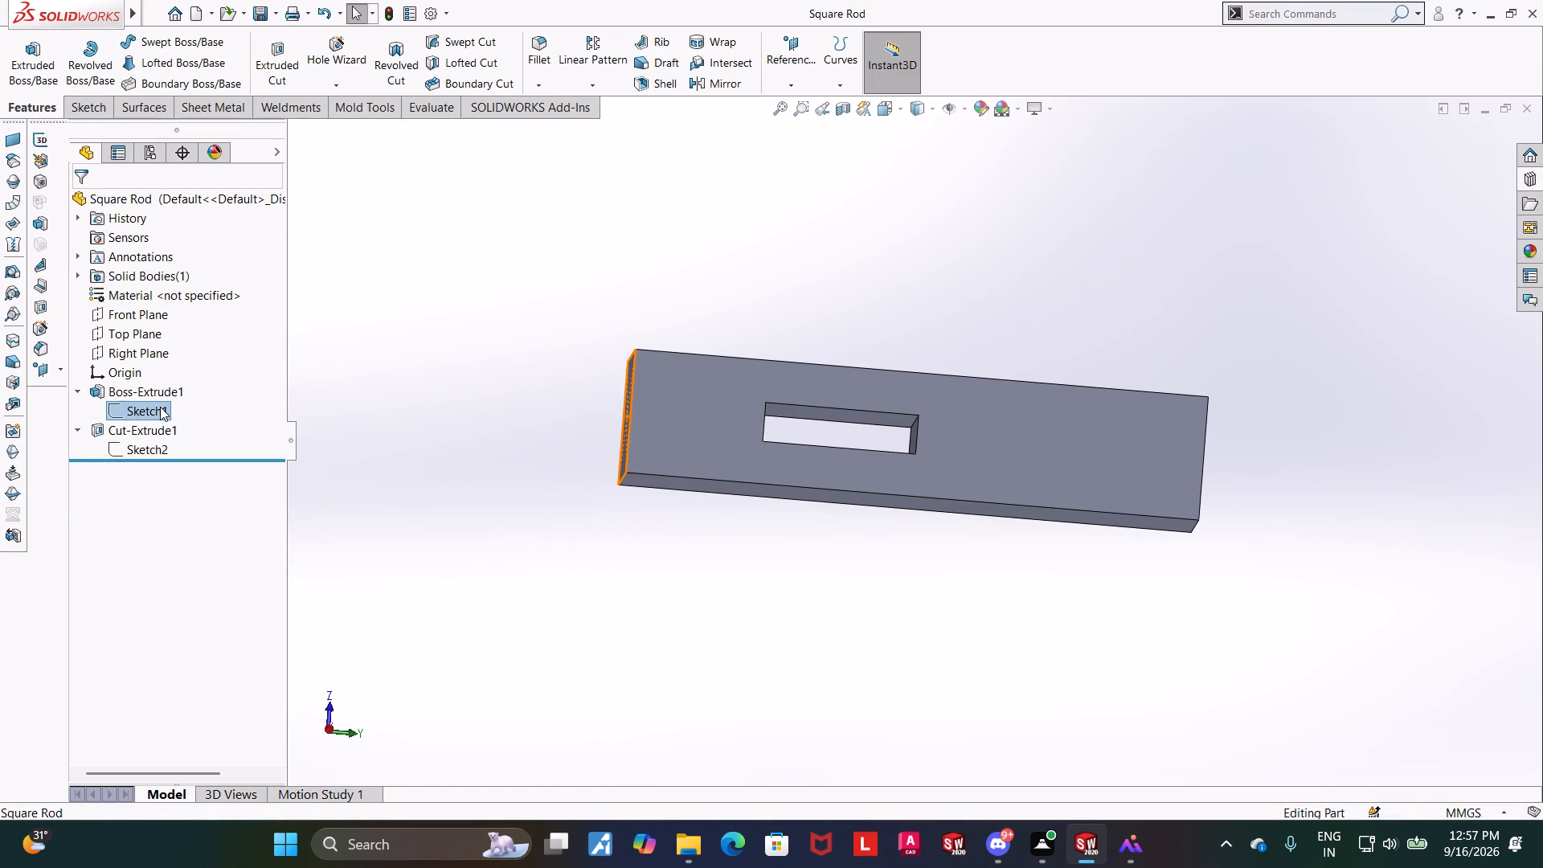
click(151, 445)
click(169, 392)
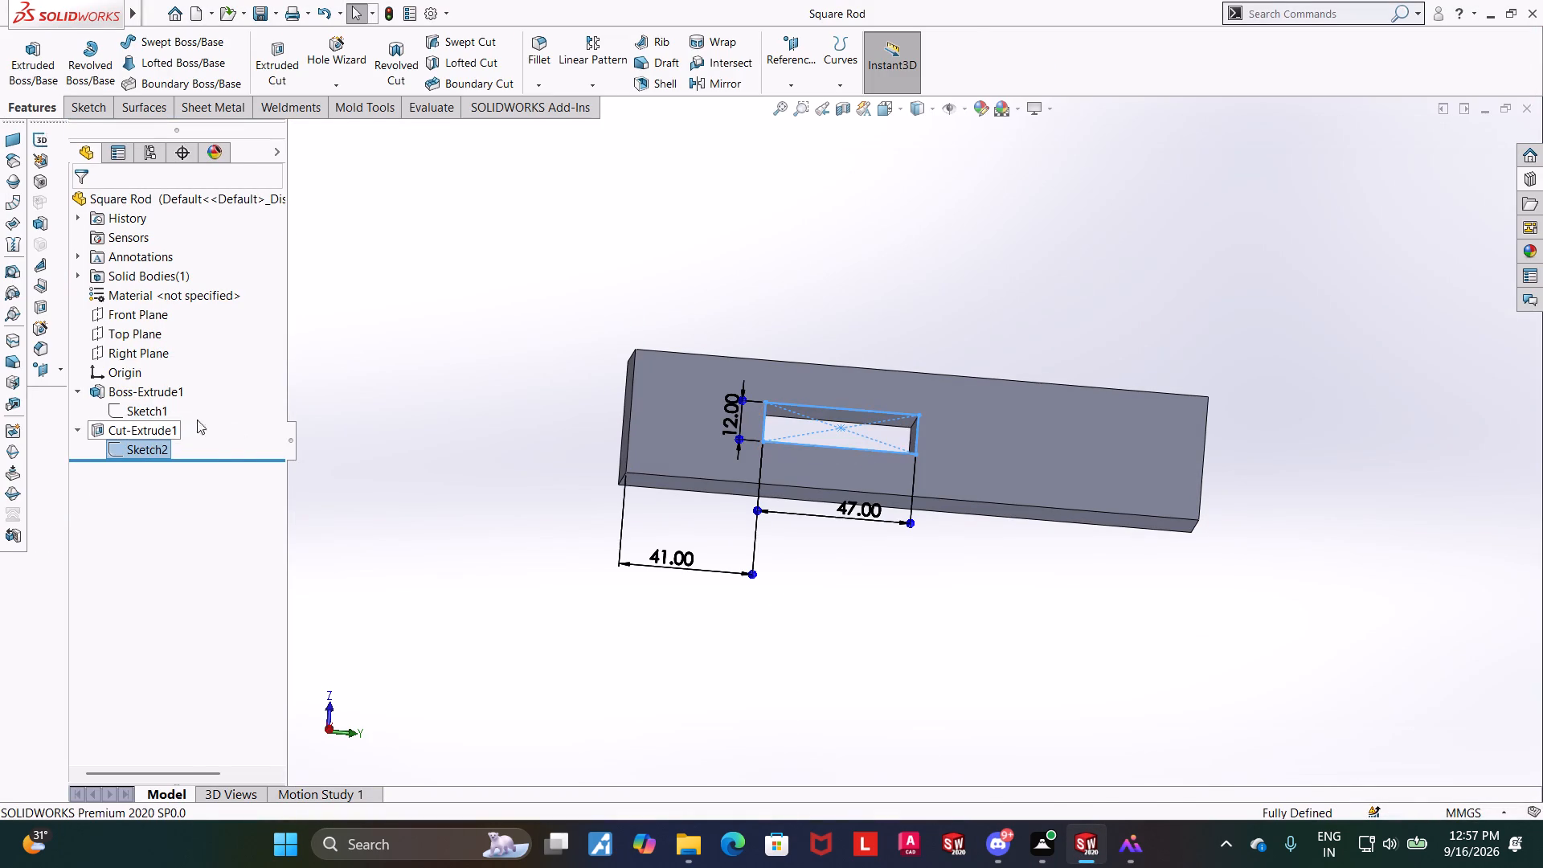
middle_drag(636, 637, 632, 653)
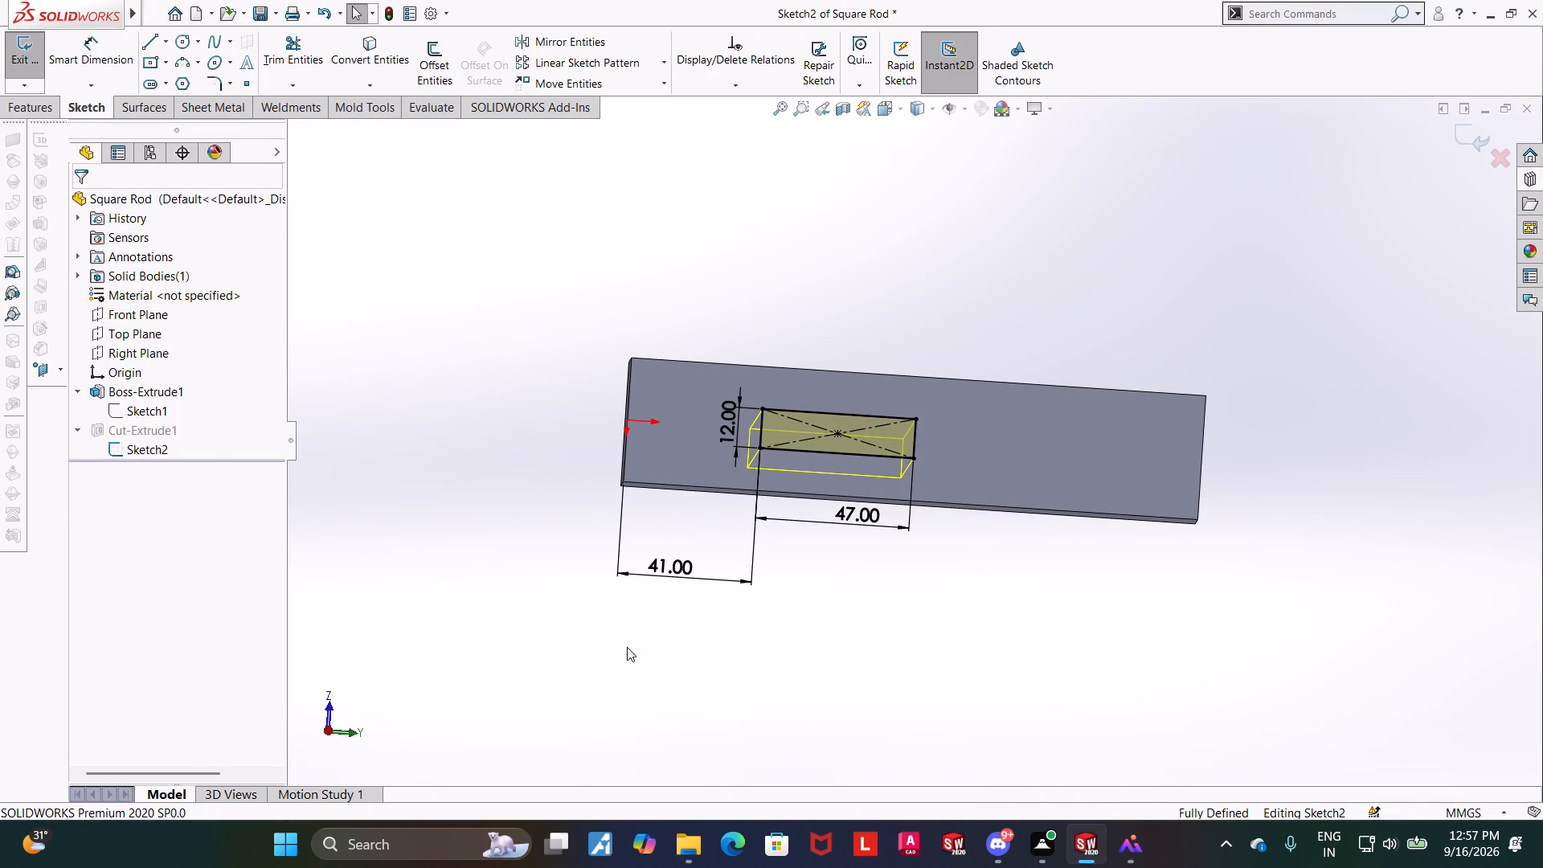
click(1464, 137)
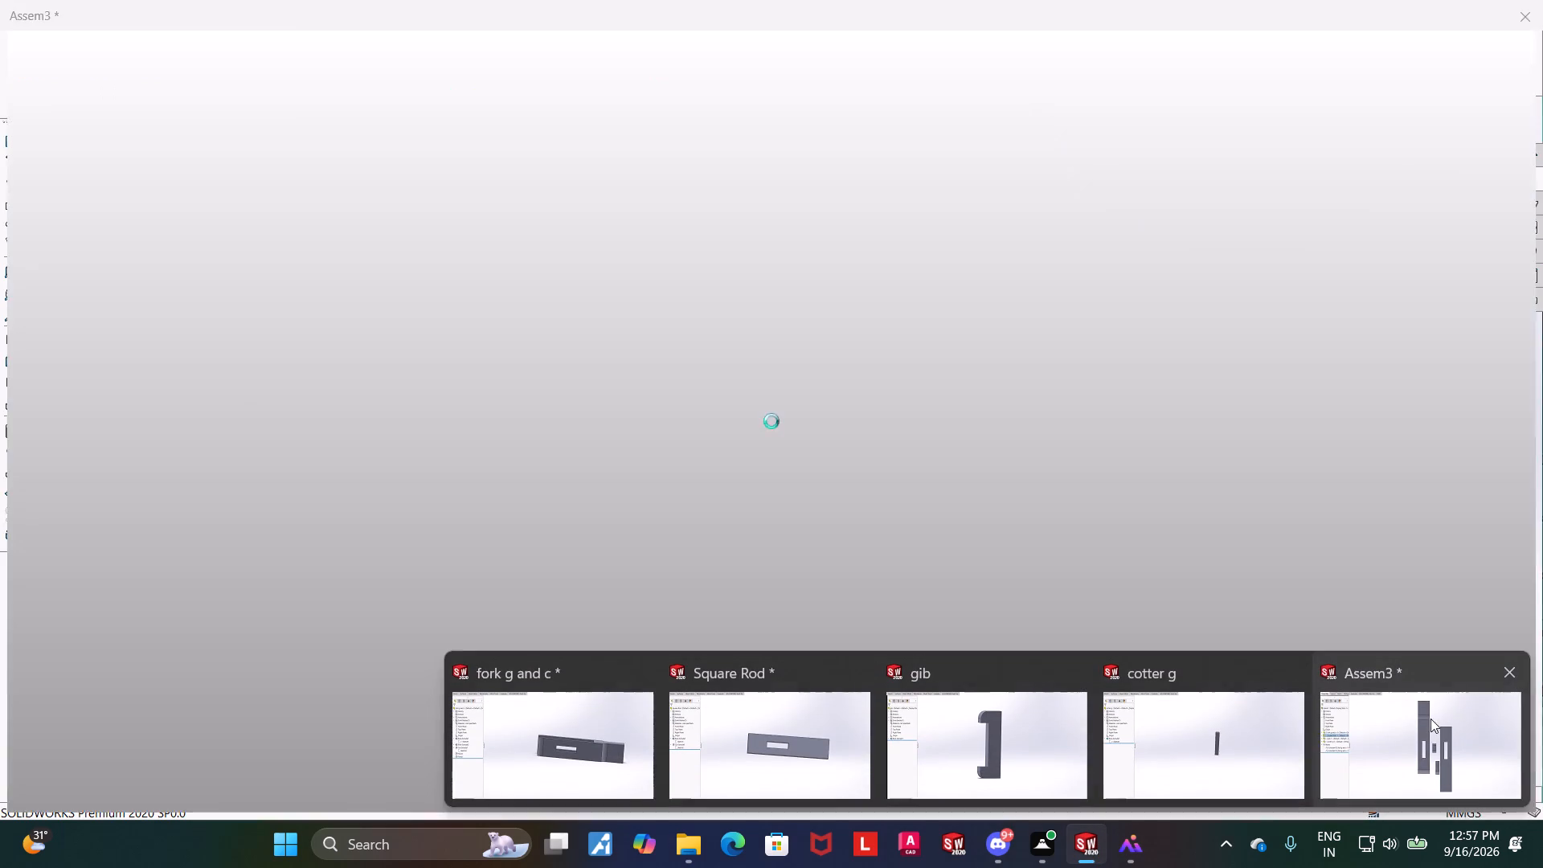
Switch back to the Assem3 assembly and rebuild it with the changed parts.
click(1421, 730)
click(177, 114)
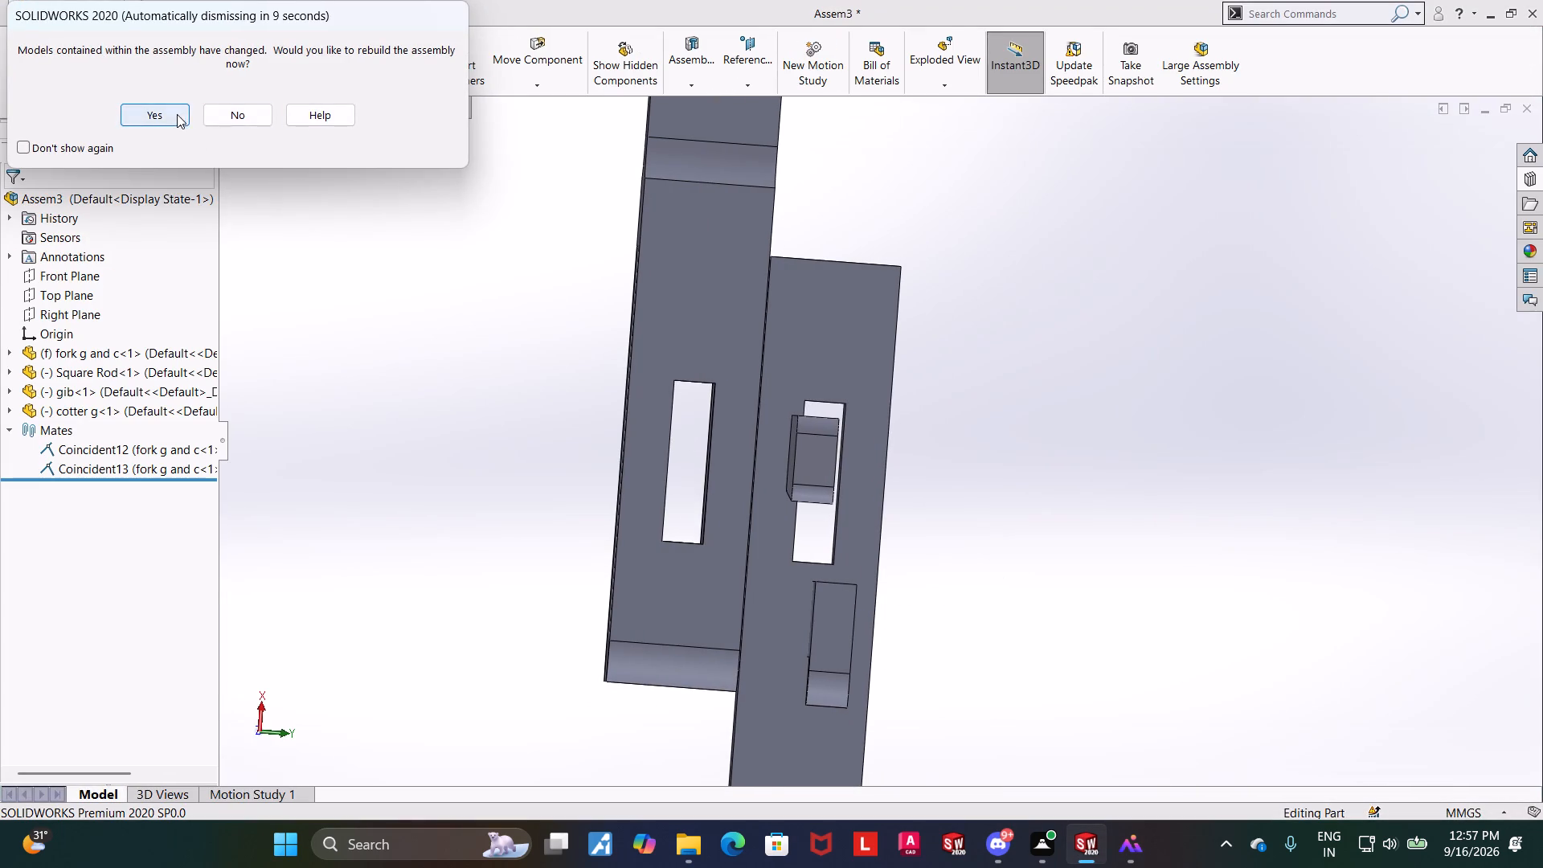
Move the Square Rod clear of the fork and add a coincident mate between matching long side walls of the two parts' slots.
middle_drag(939, 508, 1043, 431)
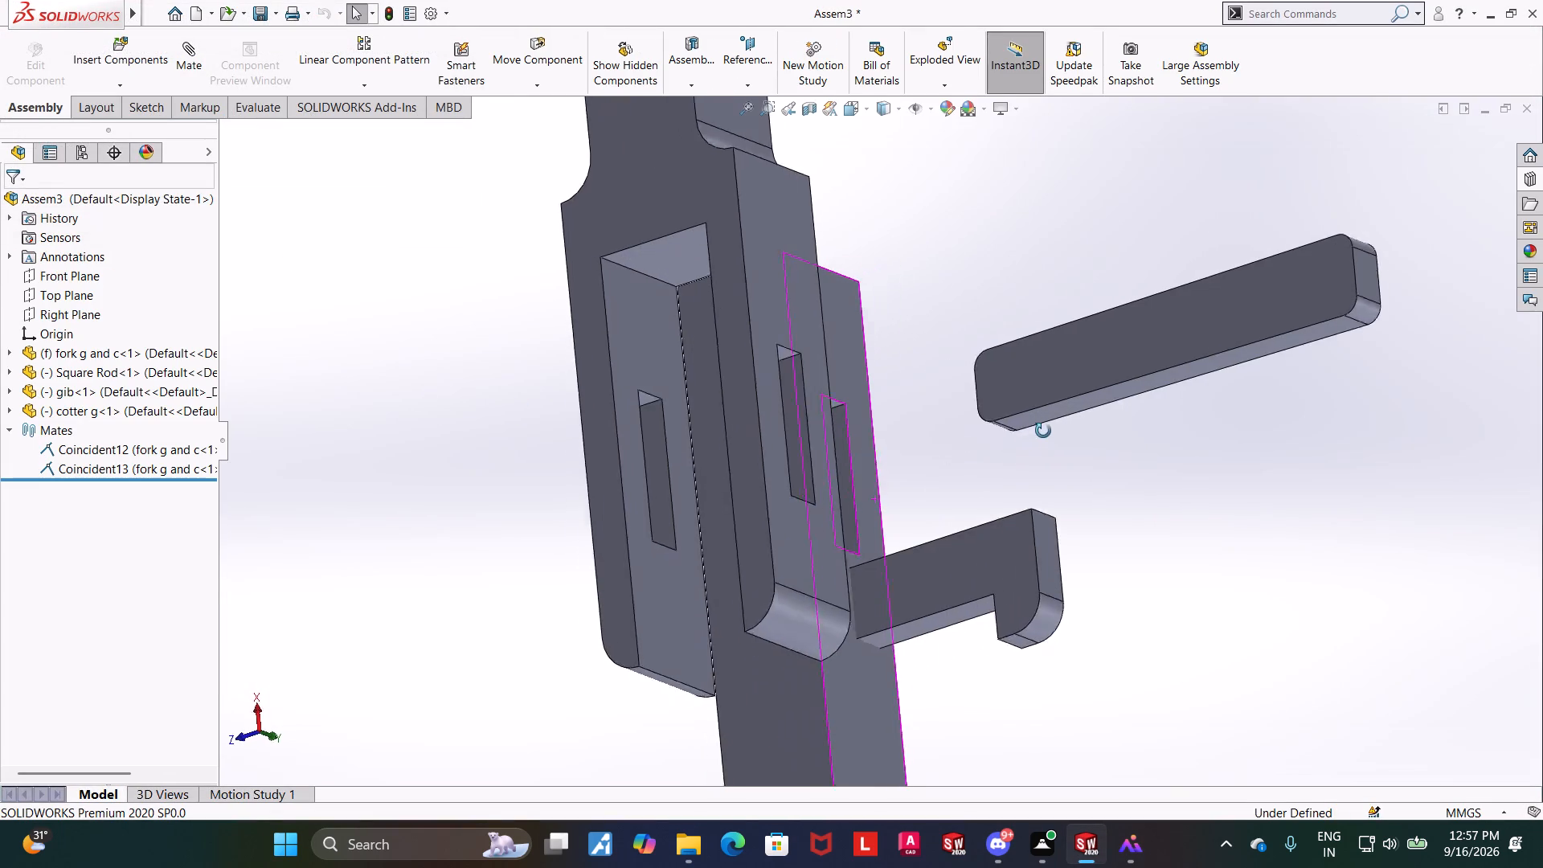
middle_drag(1043, 431, 1054, 445)
scroll(968, 614, up, 4)
scroll(949, 594, down, 1)
drag(814, 563, 741, 534)
middle_drag(968, 618, 890, 648)
click(1130, 482)
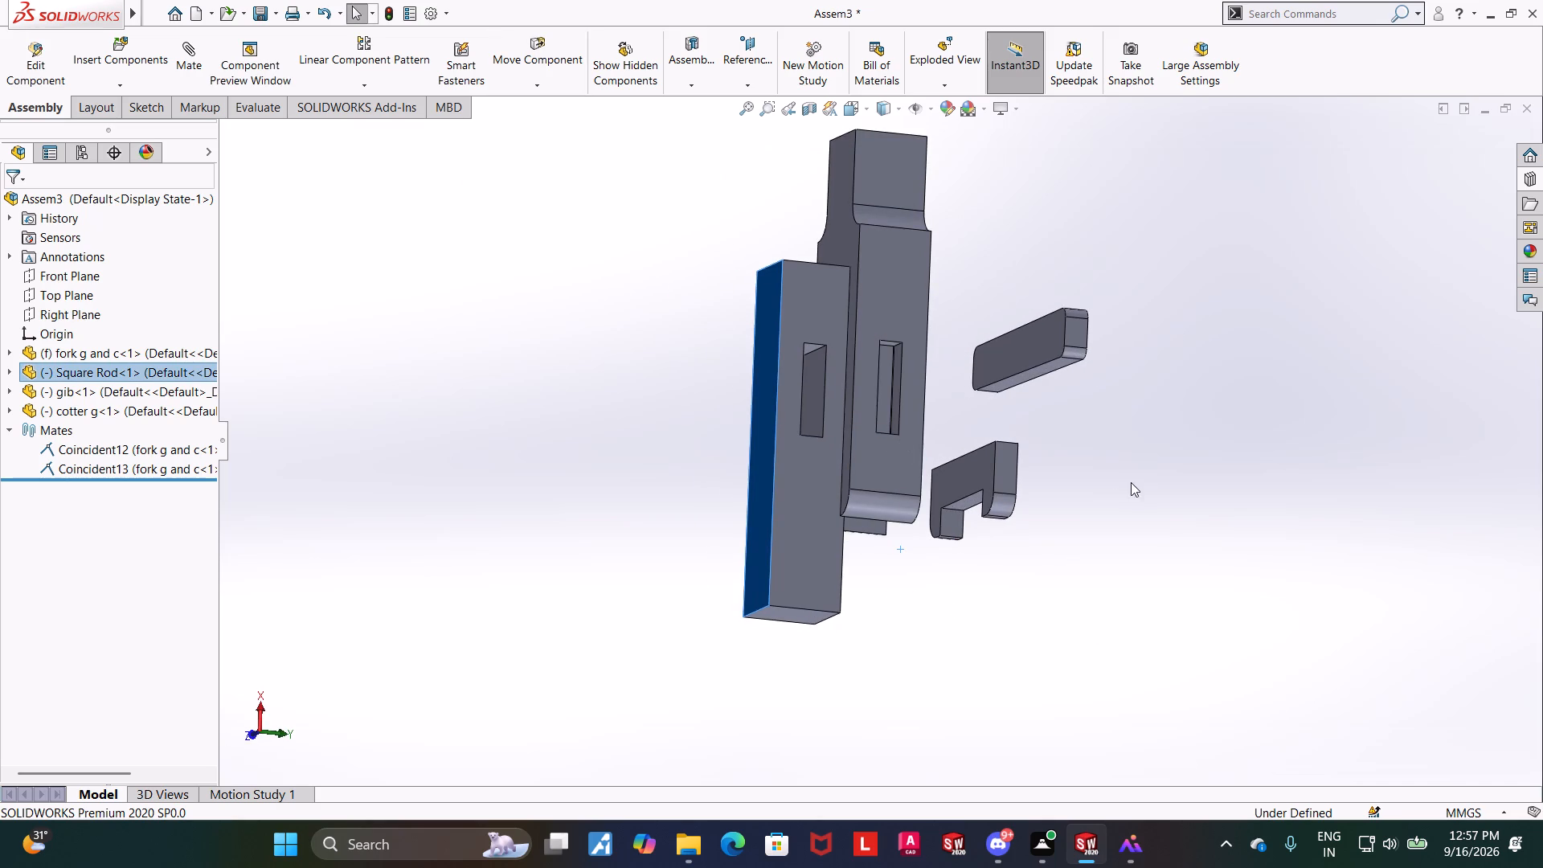
scroll(862, 367, down, 5)
click(952, 425)
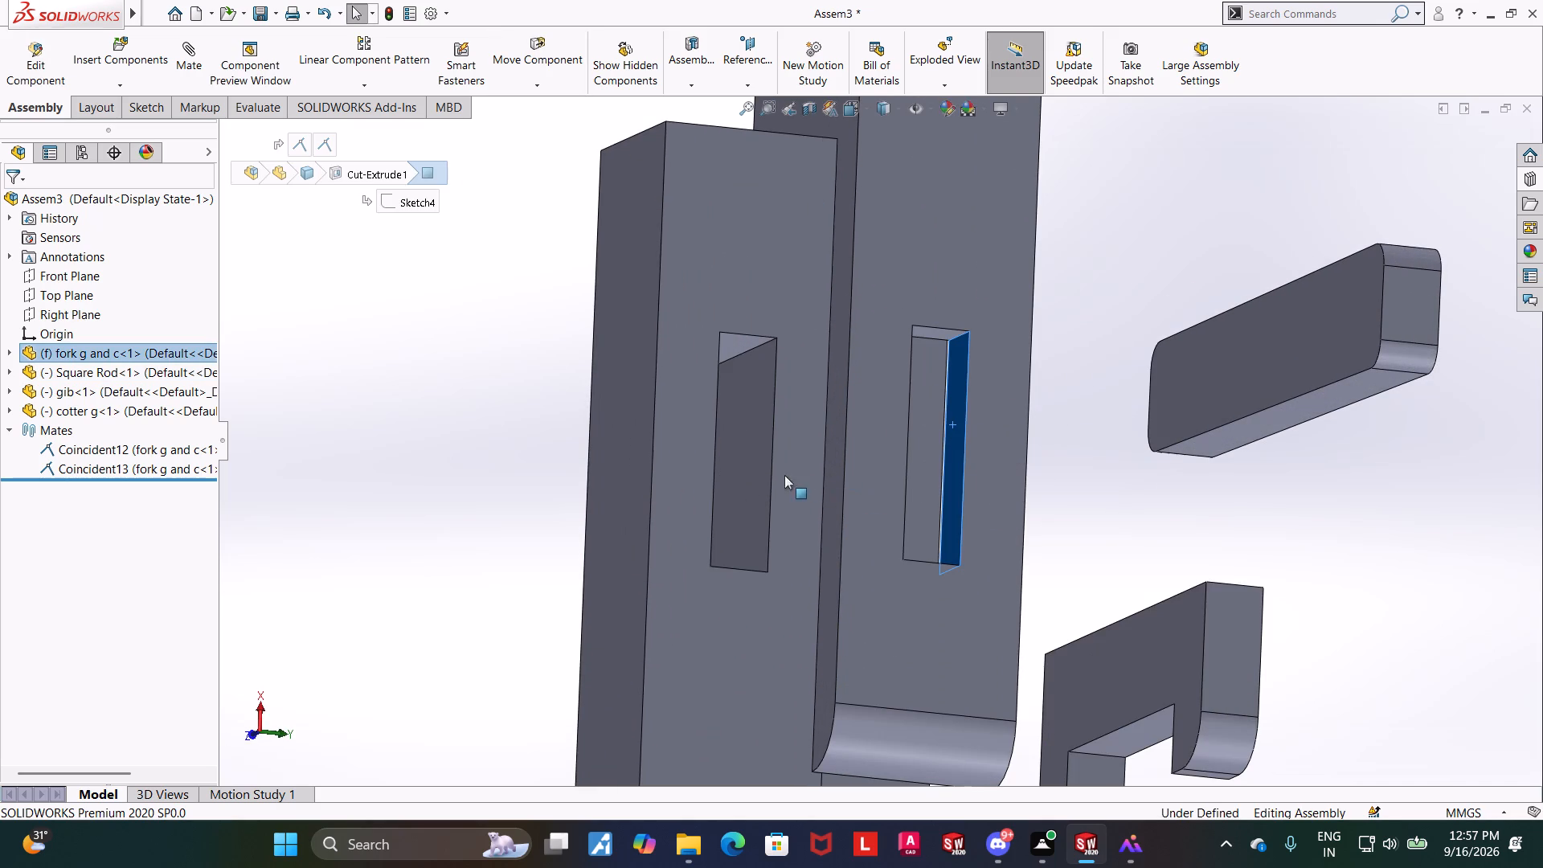
ctrl+click(753, 451)
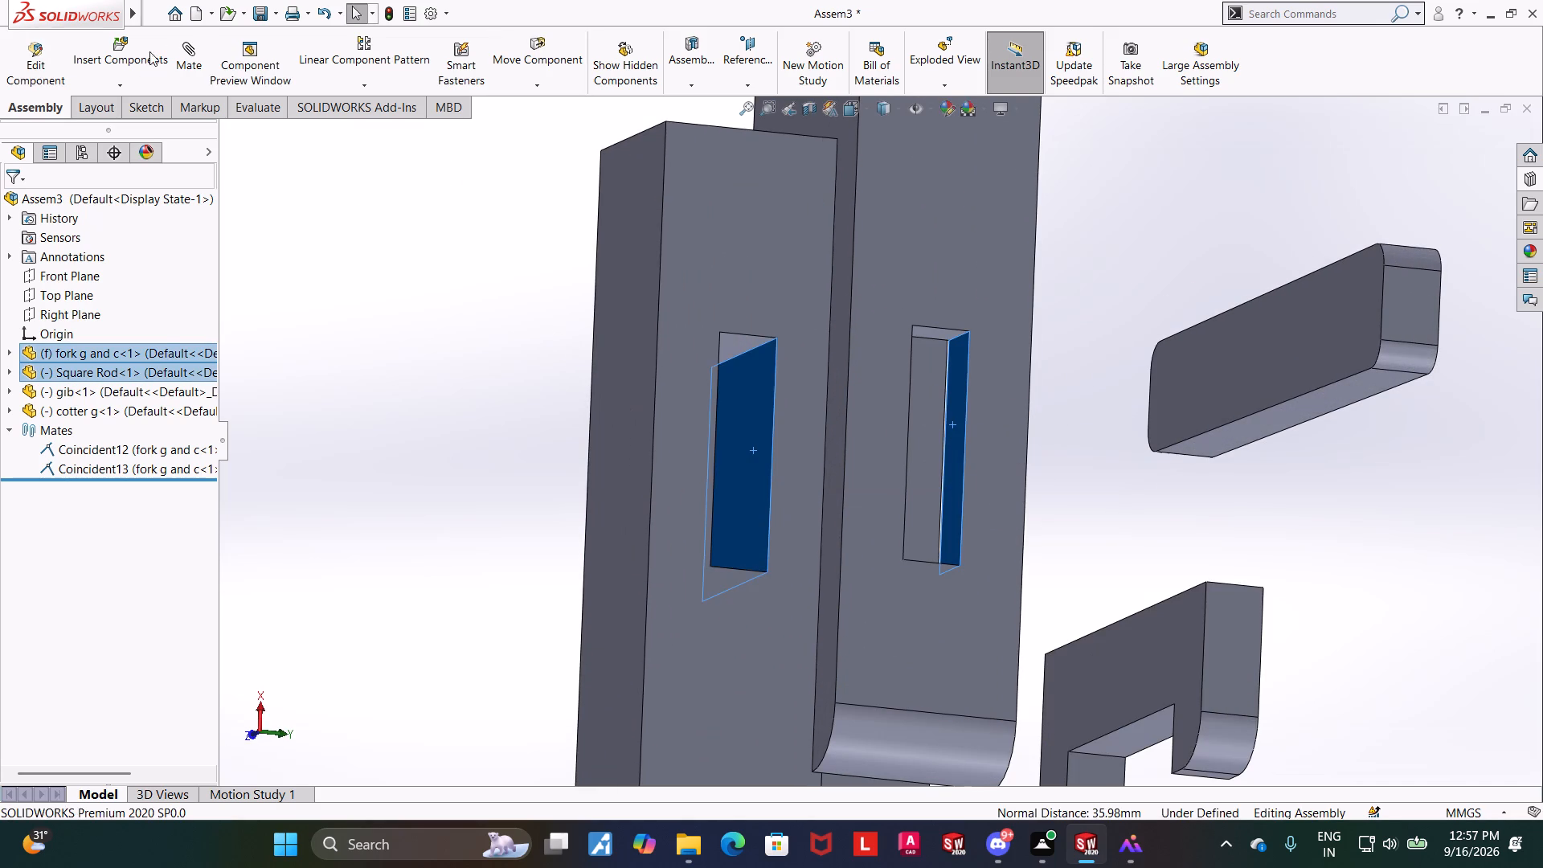
click(178, 43)
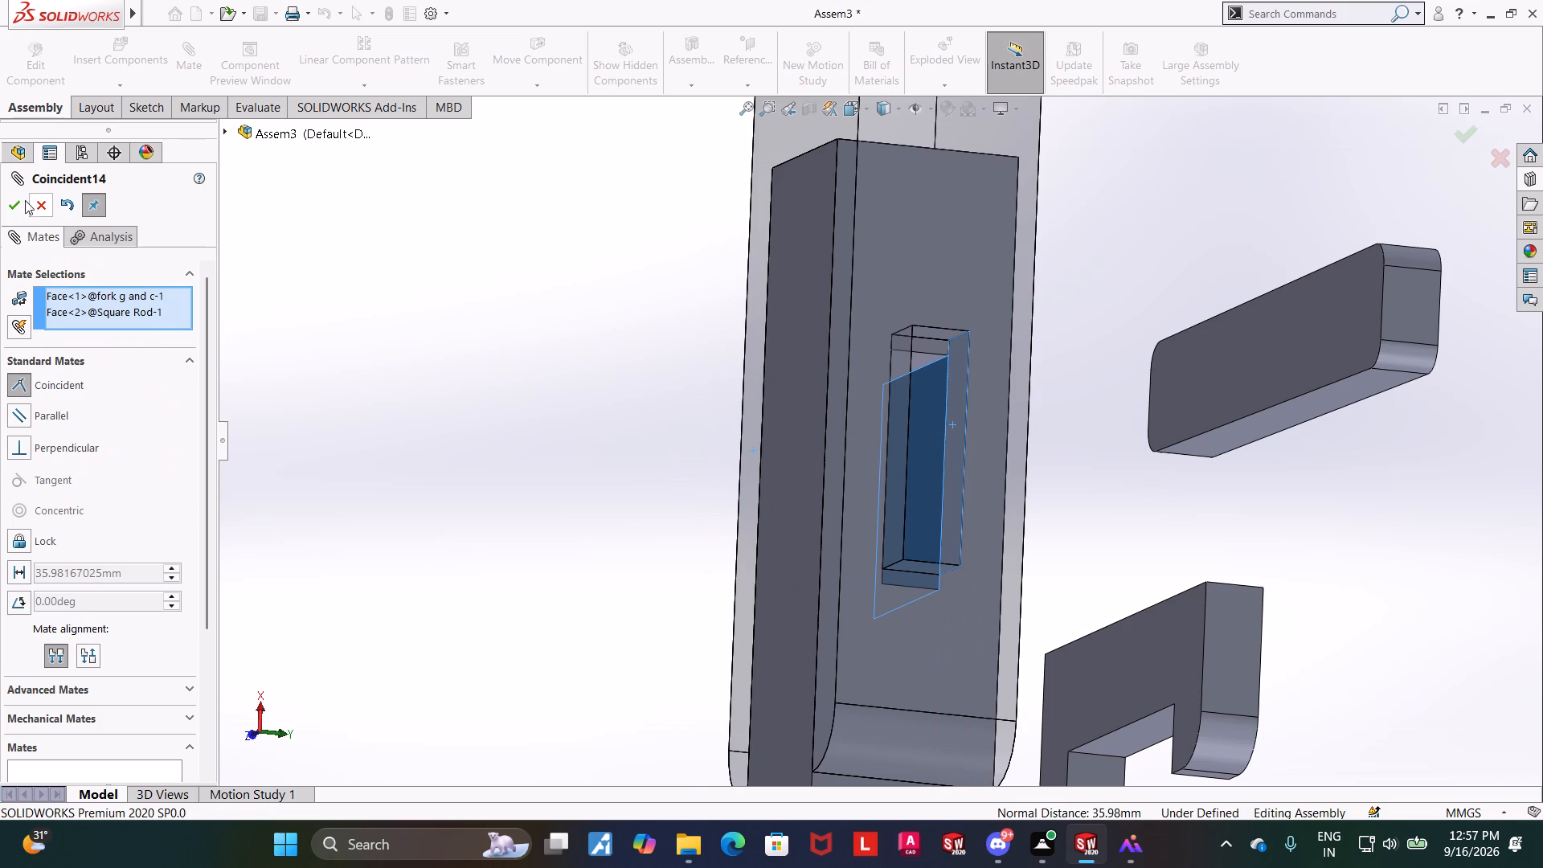
click(19, 203)
Add a coincident mate between the gib's inner flat face between its heads and the end wall of the fork slot.
scroll(956, 502, up, 6)
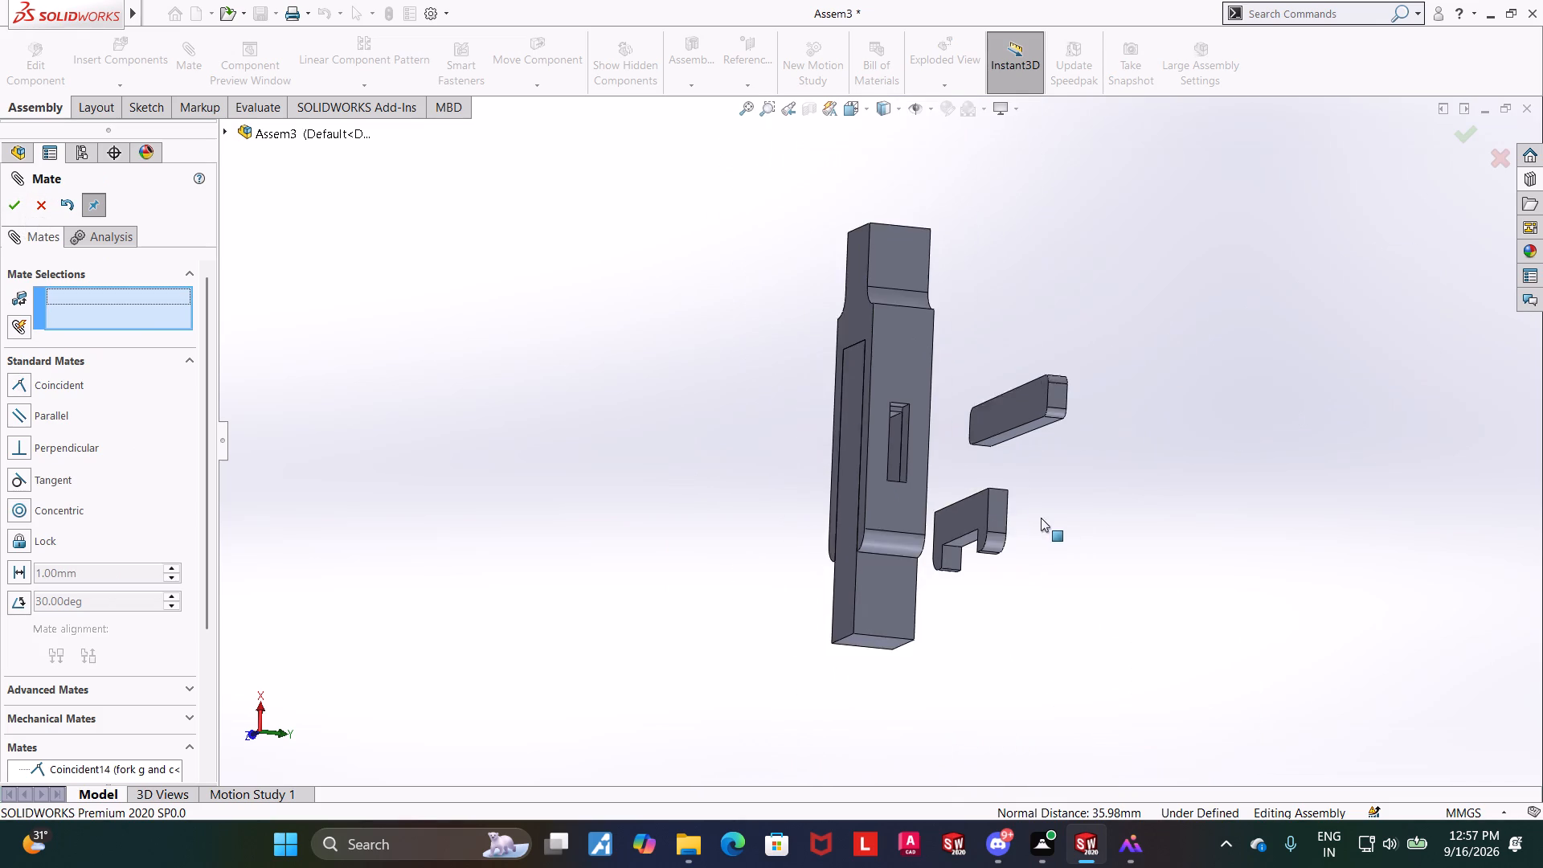
middle_drag(1030, 514, 997, 530)
scroll(955, 462, down, 3)
middle_drag(1106, 525, 1211, 596)
scroll(1160, 624, up, 1)
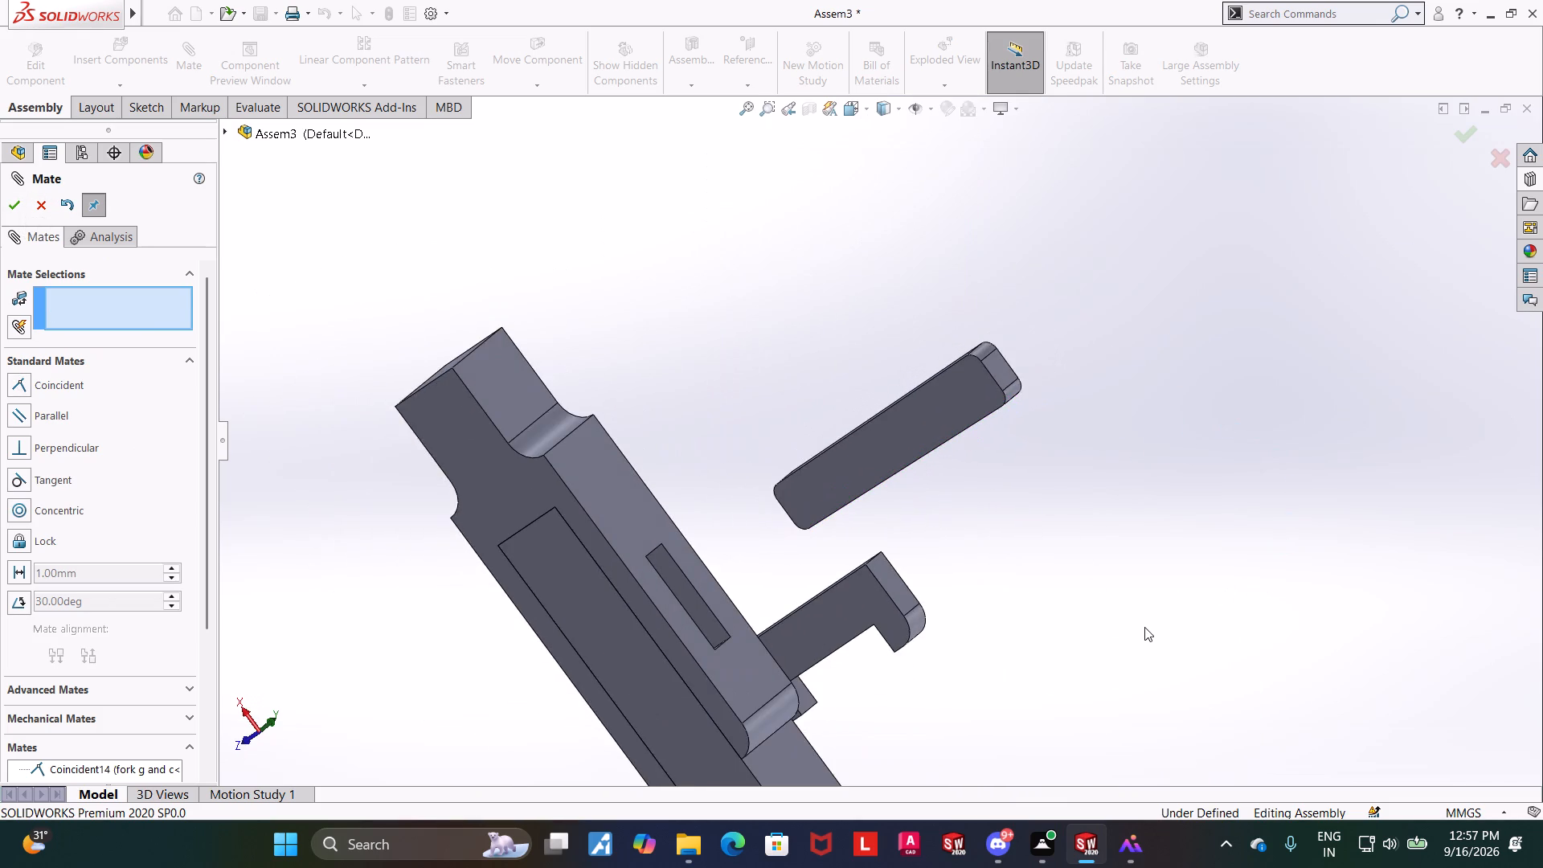
scroll(1106, 616, up, 3)
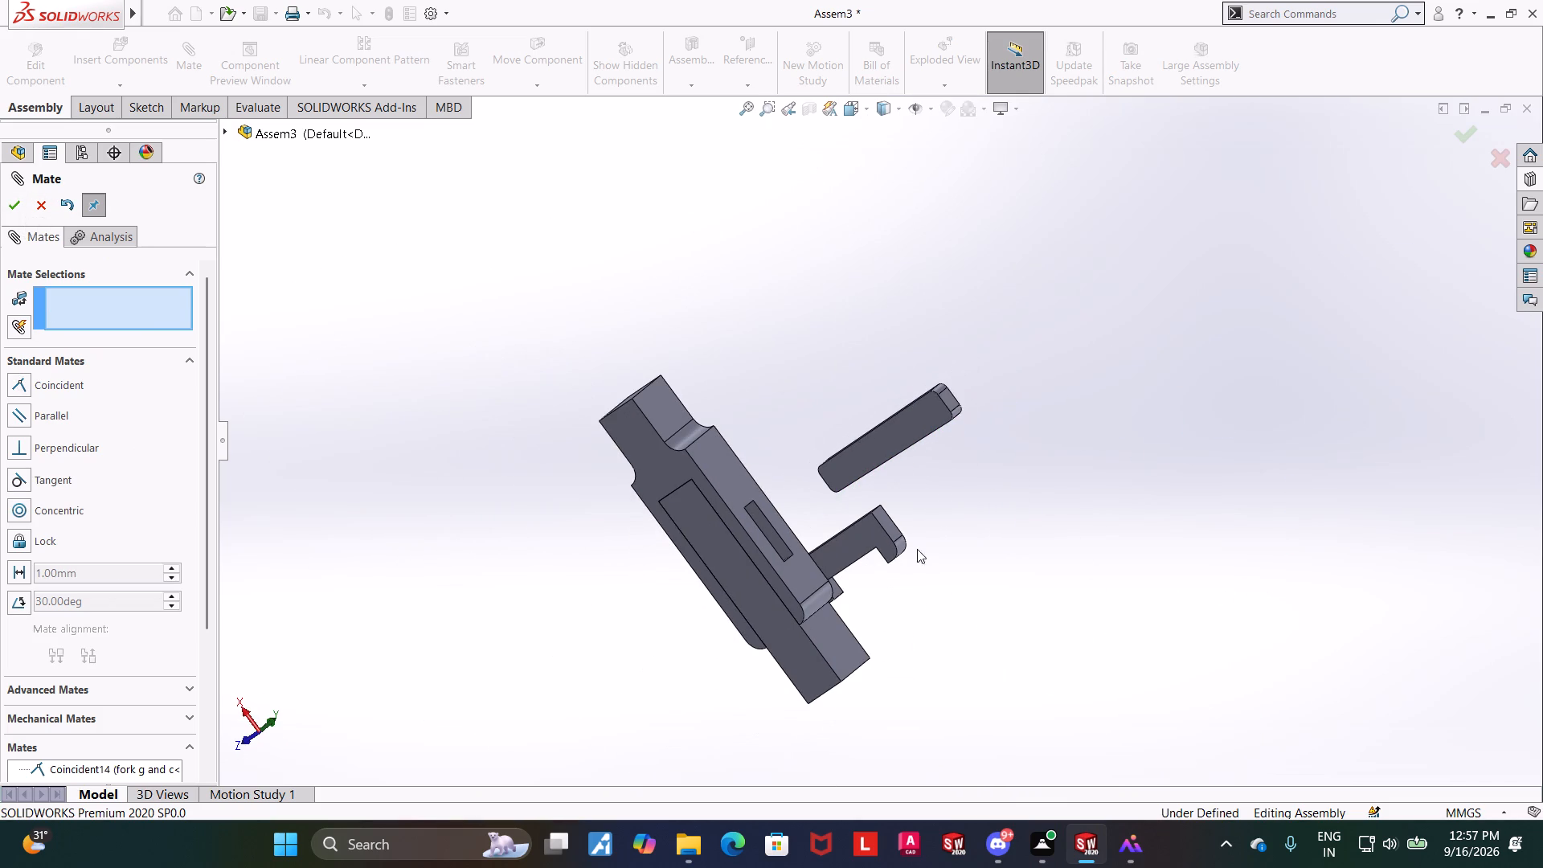
scroll(893, 536, down, 3)
middle_drag(1004, 620, 970, 617)
scroll(916, 571, down, 3)
scroll(935, 617, up, 1)
middle_drag(924, 617, 841, 574)
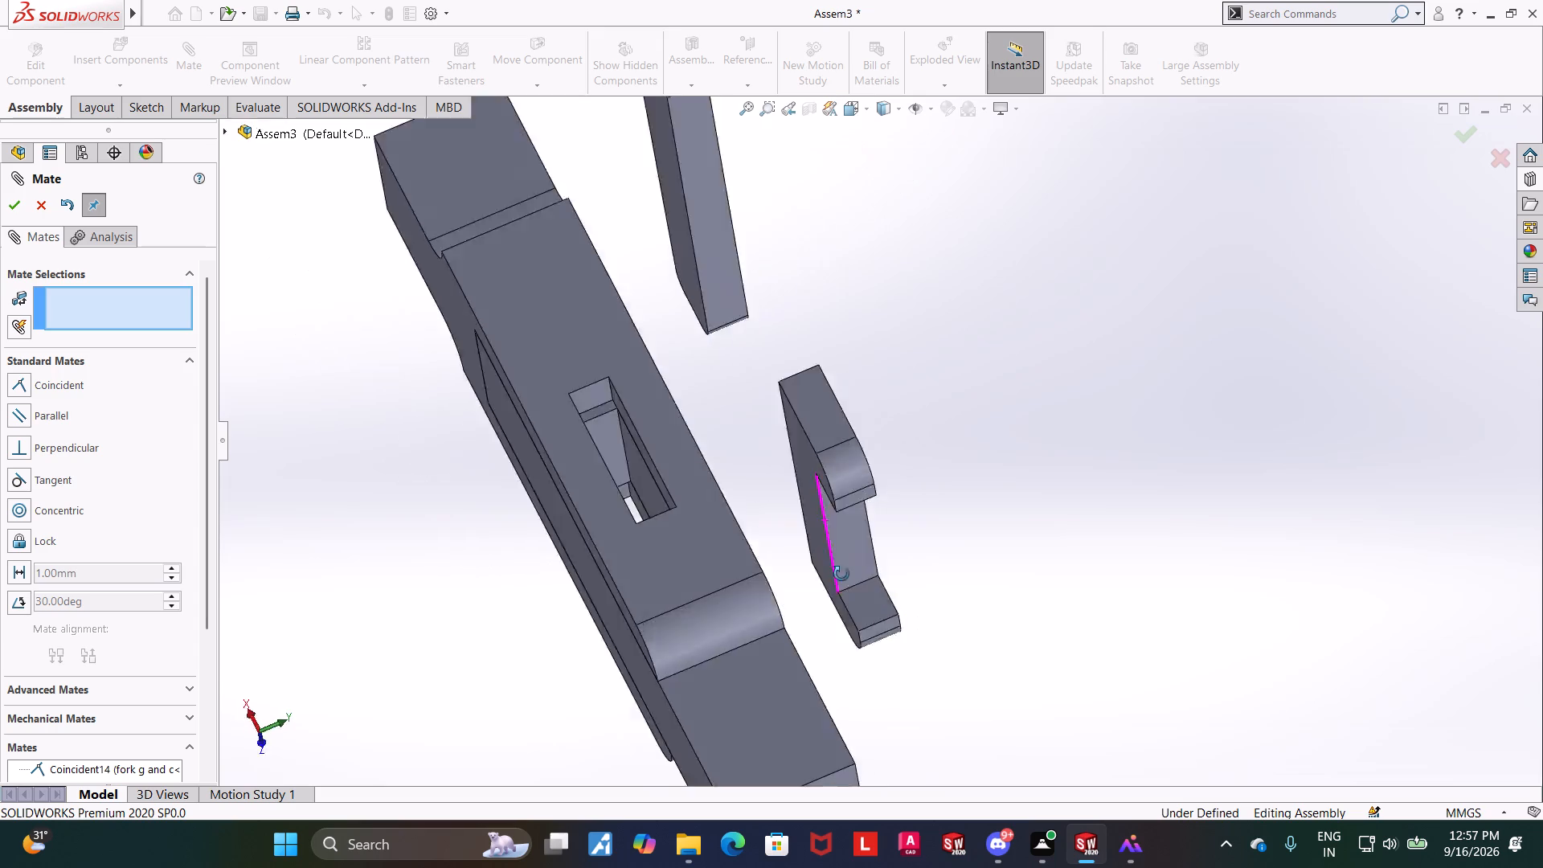
middle_drag(841, 574, 1002, 516)
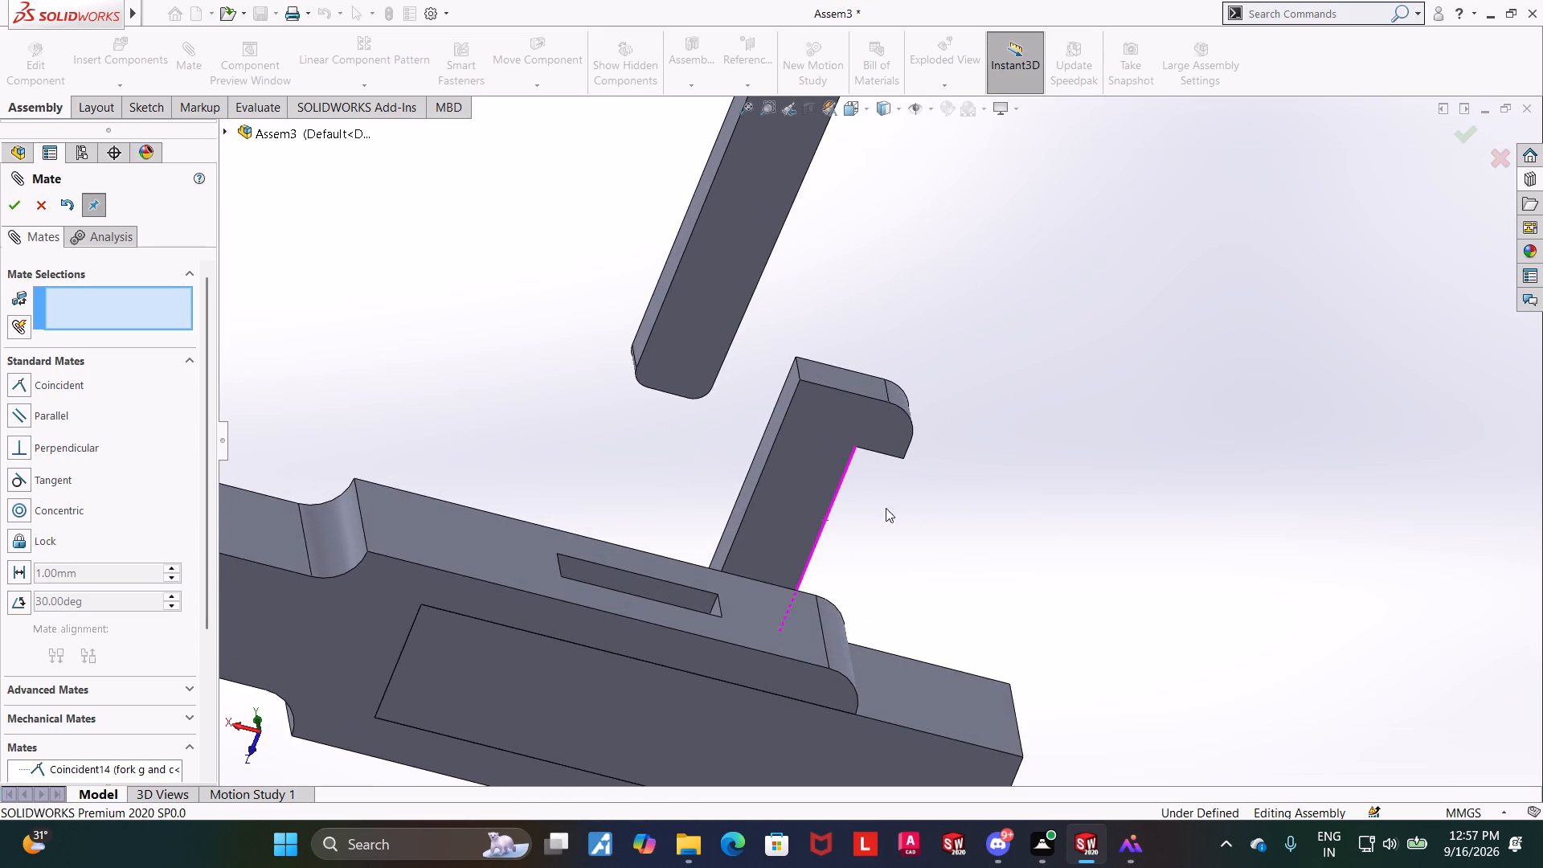
middle_click(887, 506)
middle_drag(900, 531, 783, 579)
click(915, 562)
middle_drag(1072, 570, 1169, 761)
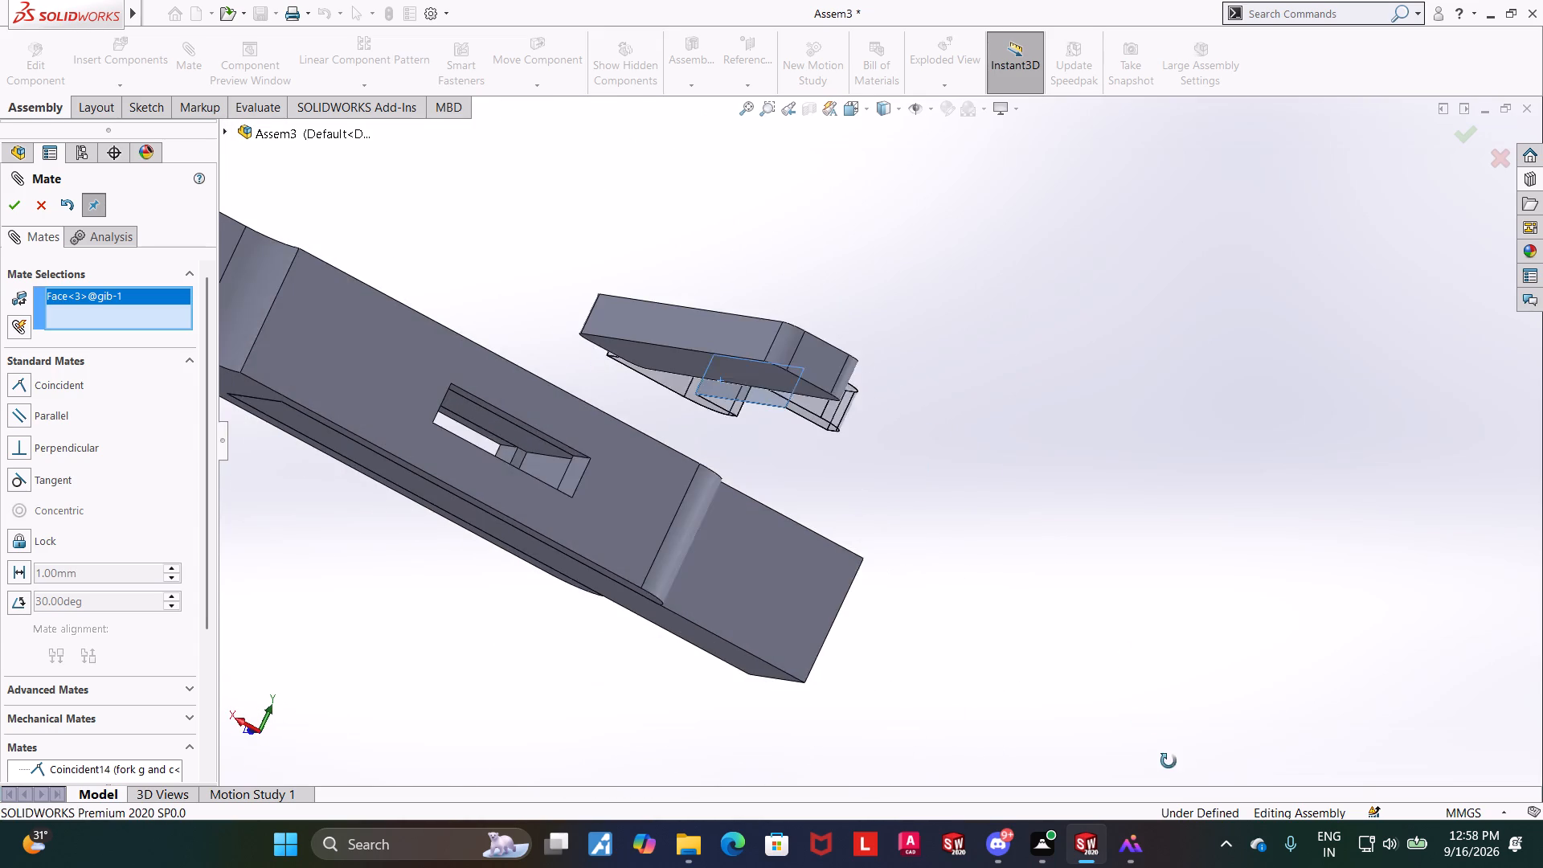
middle_drag(1169, 761, 1174, 767)
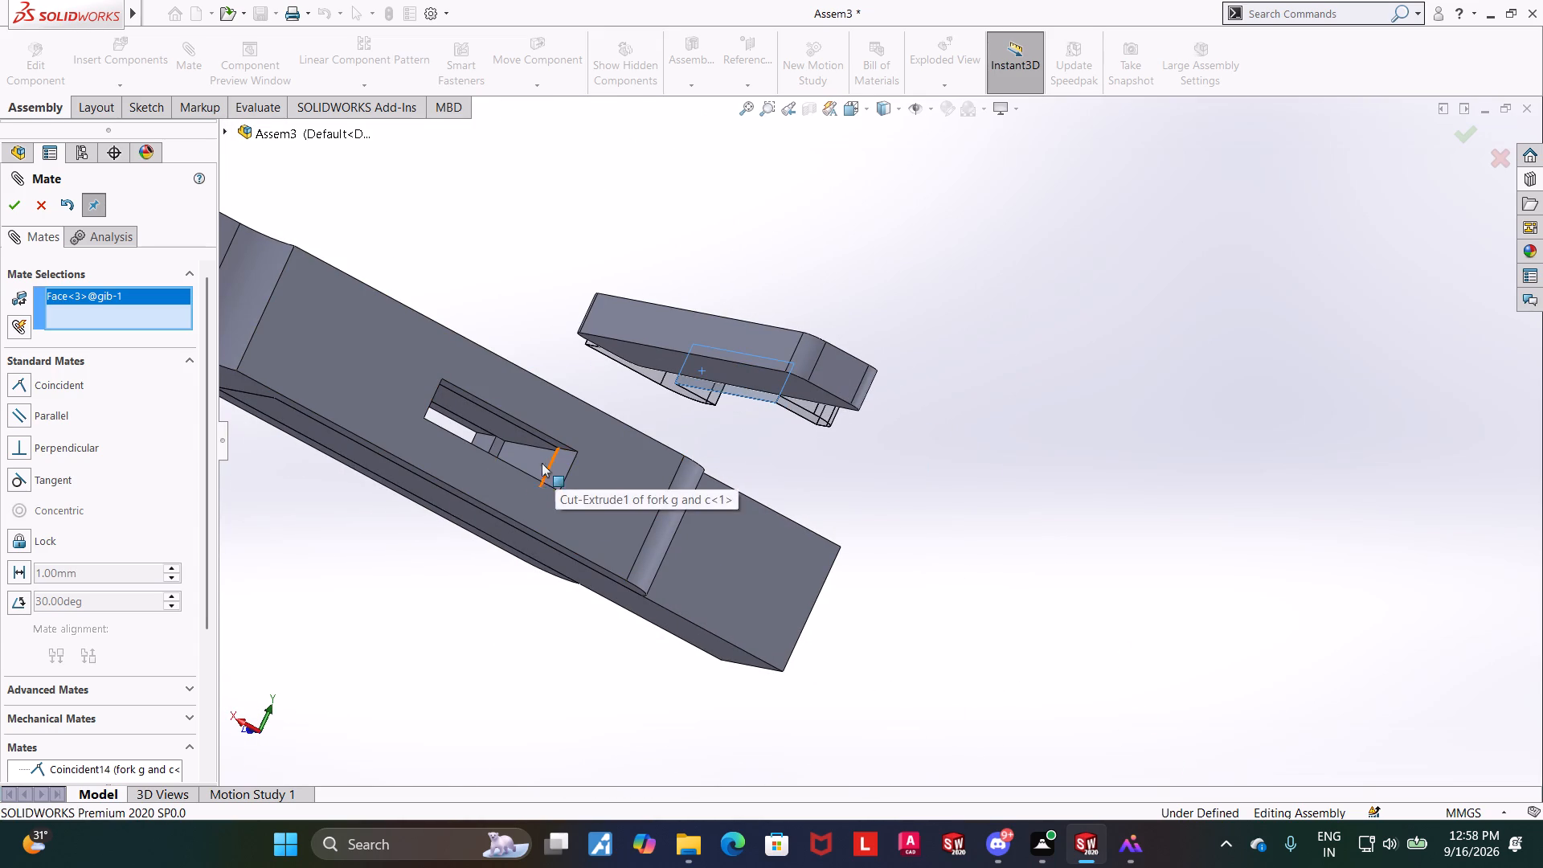
ctrl+click(482, 441)
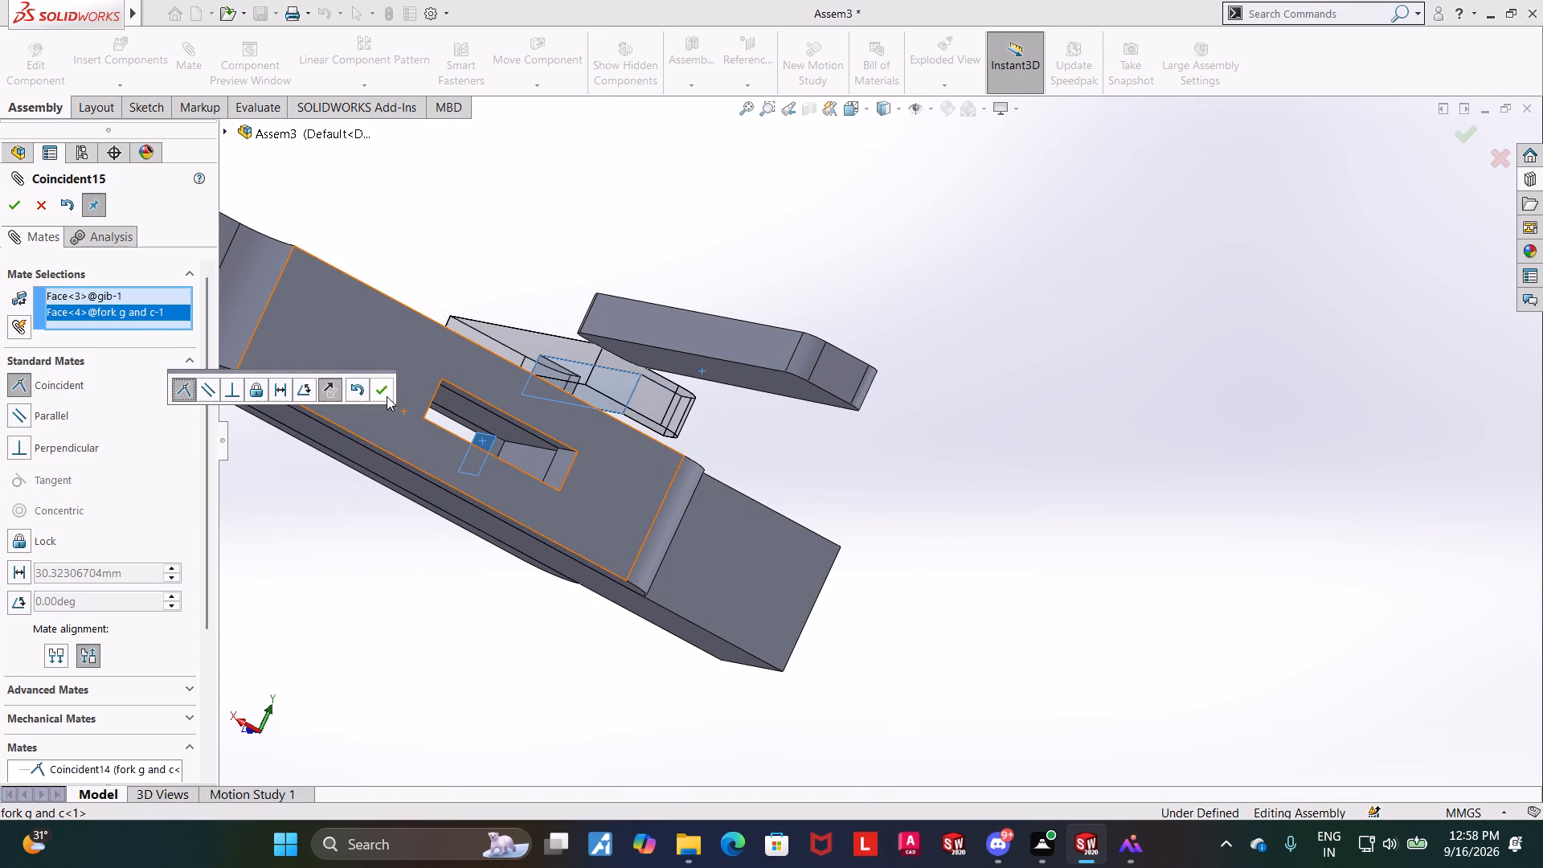
click(24, 199)
Move the gib beside the fork and add a coincident mate between its head's inner face and the fork's outer slotted face.
scroll(1123, 573, up, 5)
middle_drag(969, 567, 931, 342)
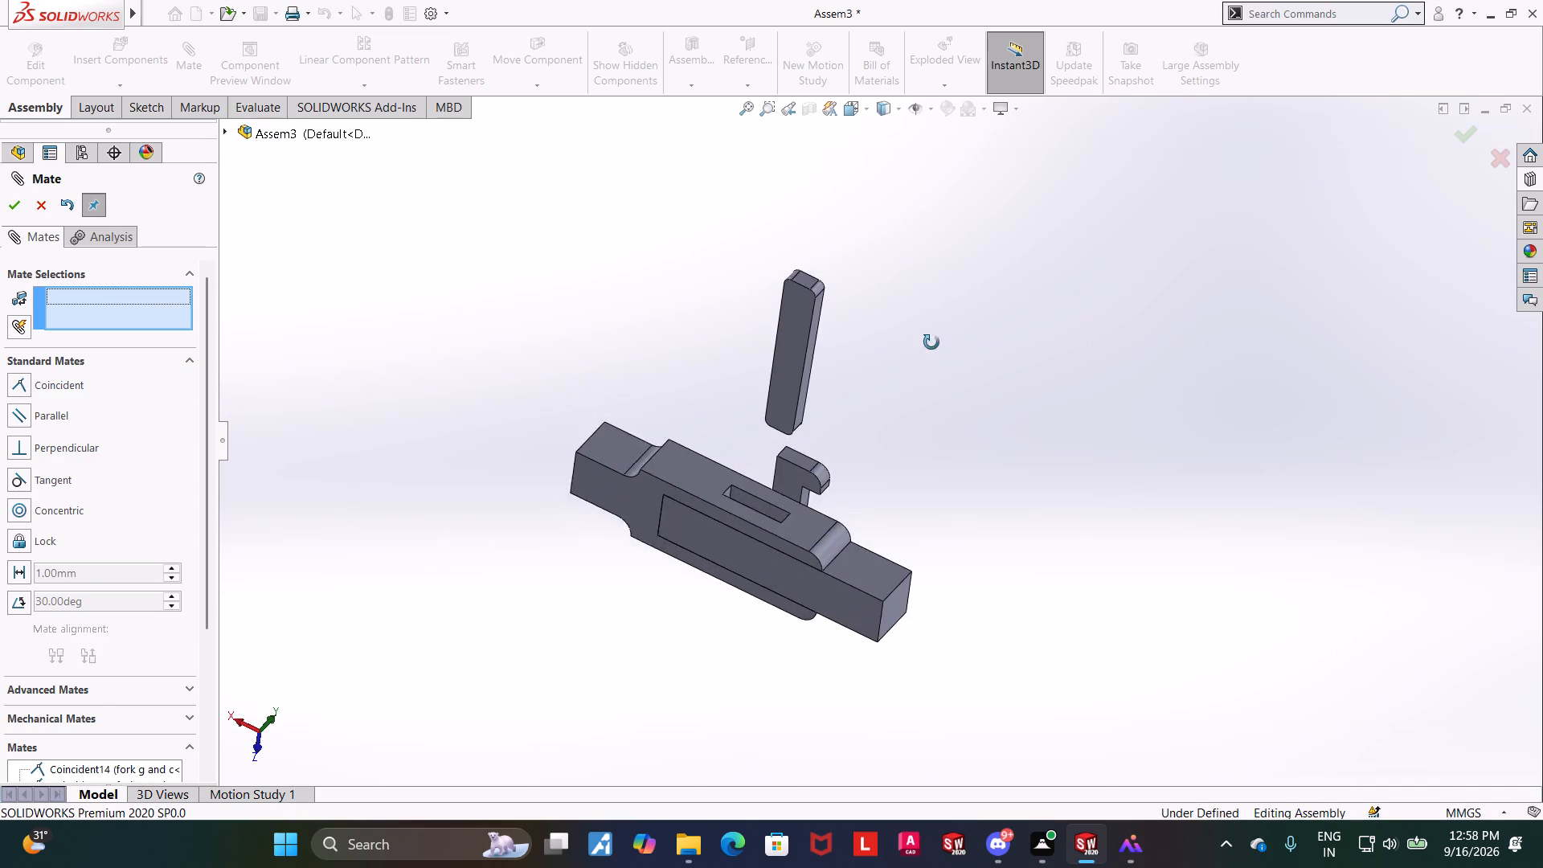
middle_drag(931, 342, 942, 301)
scroll(941, 306, up, 1)
drag(803, 480, 776, 500)
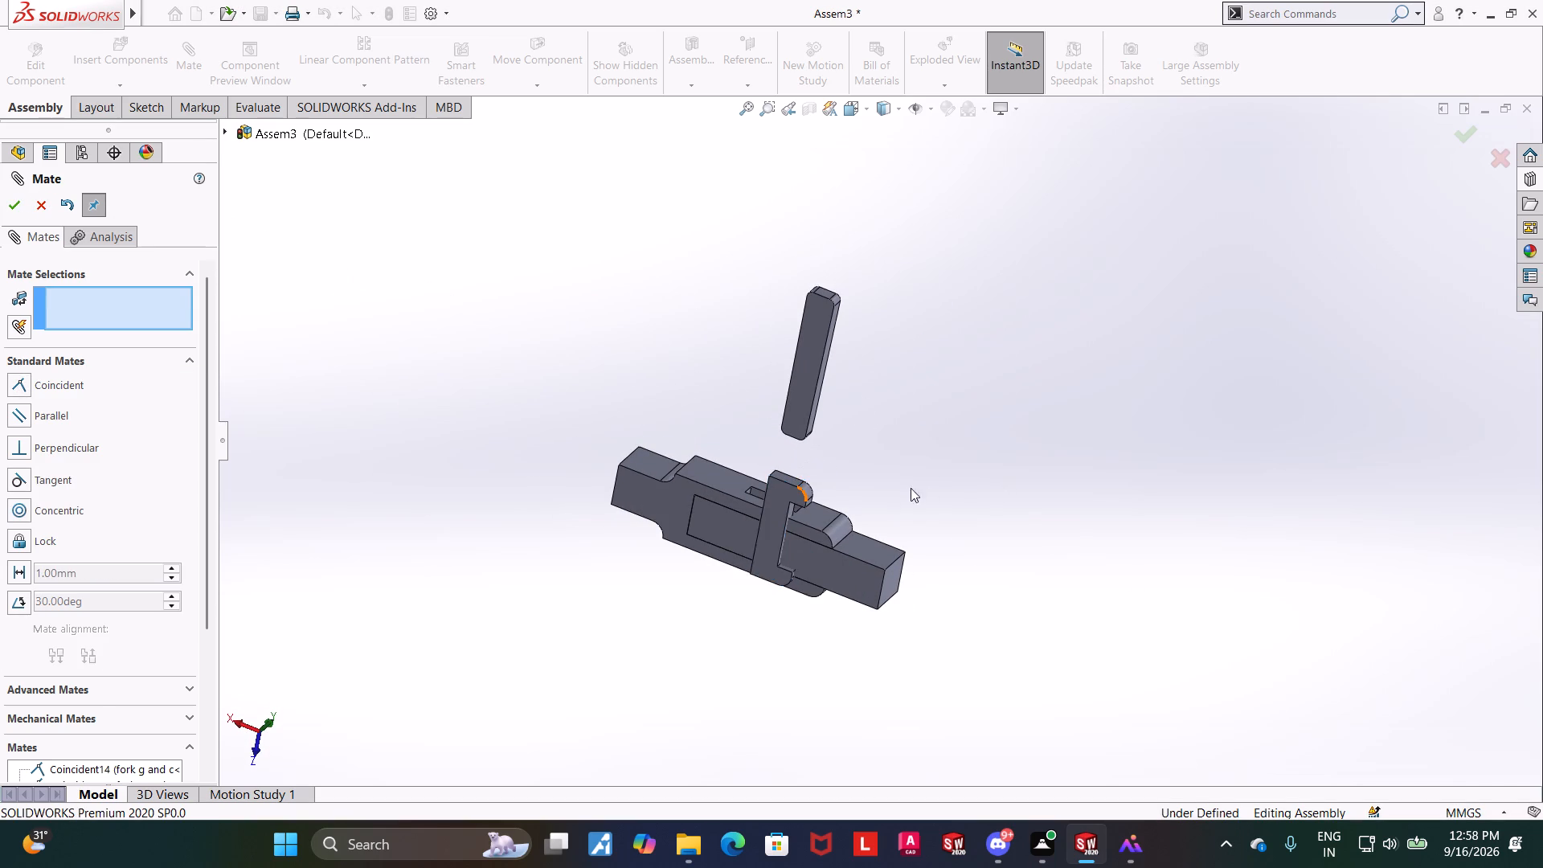
scroll(902, 489, down, 6)
middle_drag(785, 513, 780, 296)
click(627, 378)
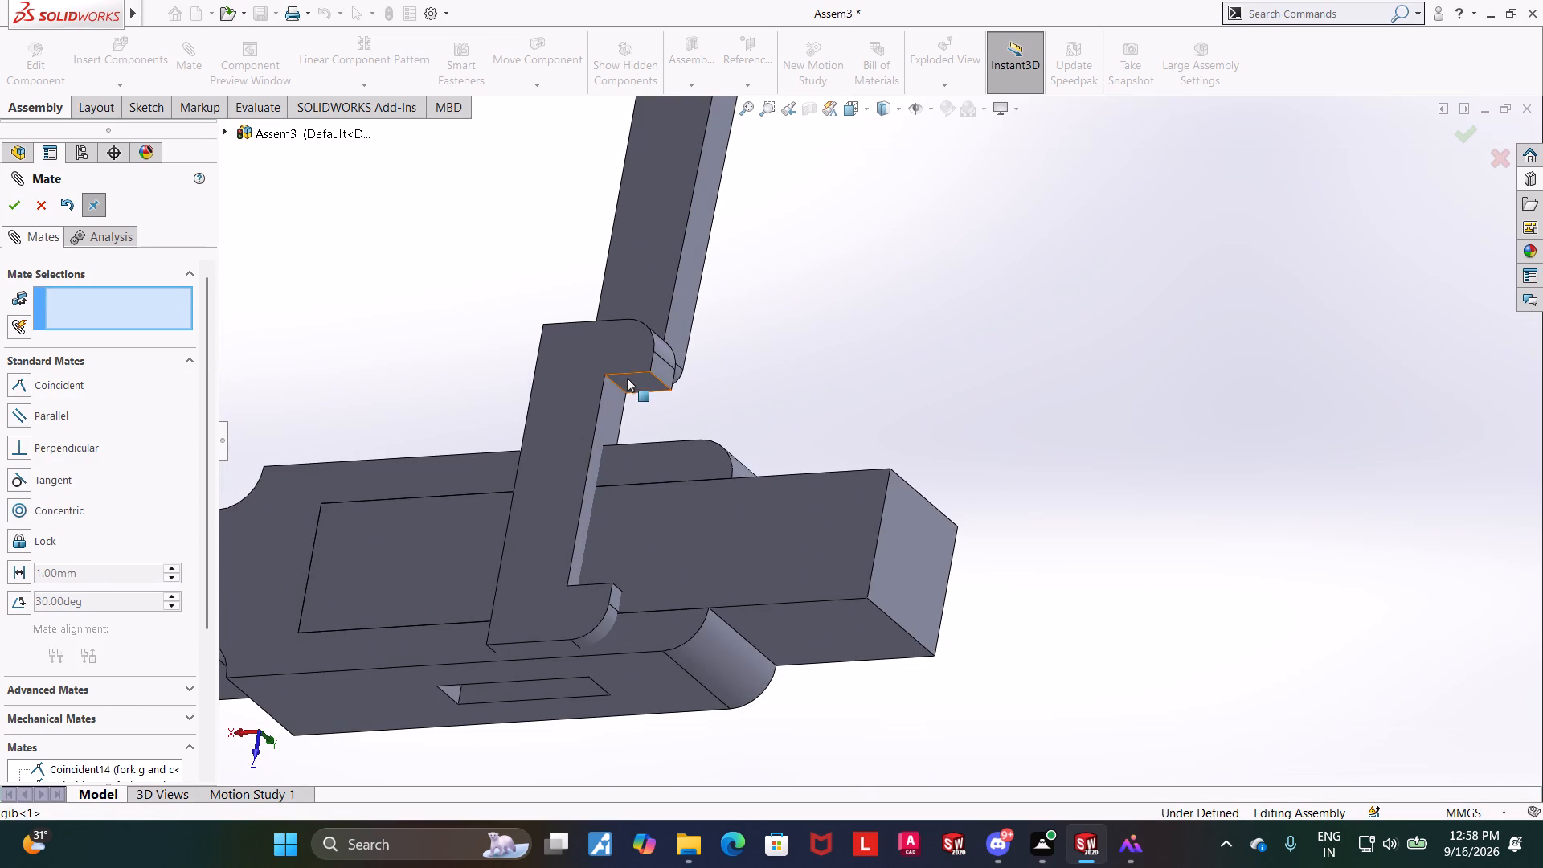
middle_drag(915, 353, 874, 621)
ctrl+click(669, 590)
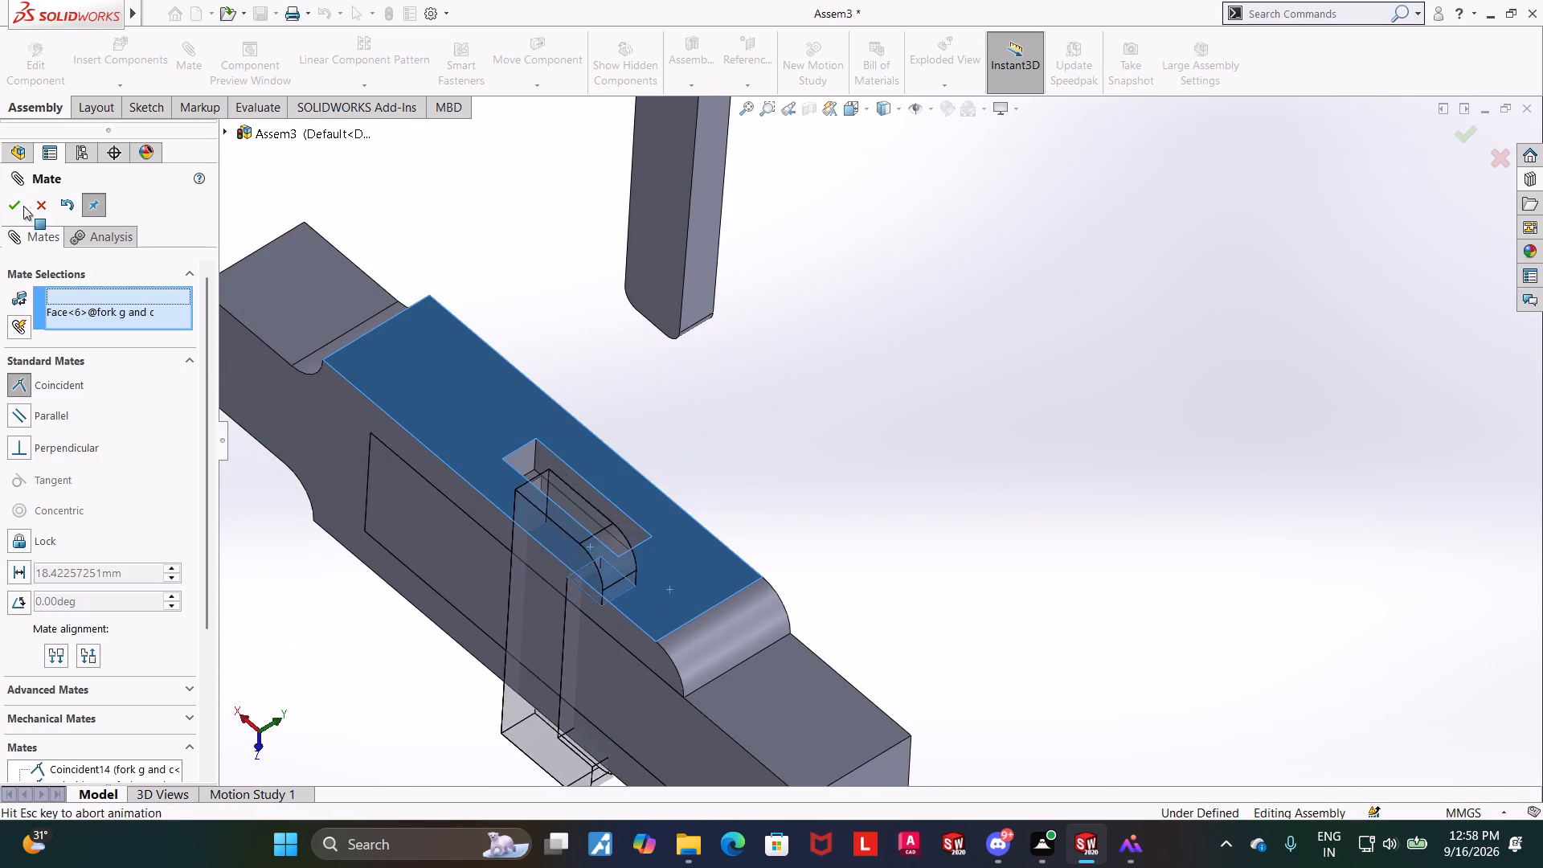
click(11, 207)
Add a coincident mate between the fork slot's long side wall and the gib's matching flat side face.
drag(570, 572, 656, 541)
middle_drag(888, 503, 830, 563)
drag(667, 491, 587, 494)
middle_drag(963, 483, 1009, 469)
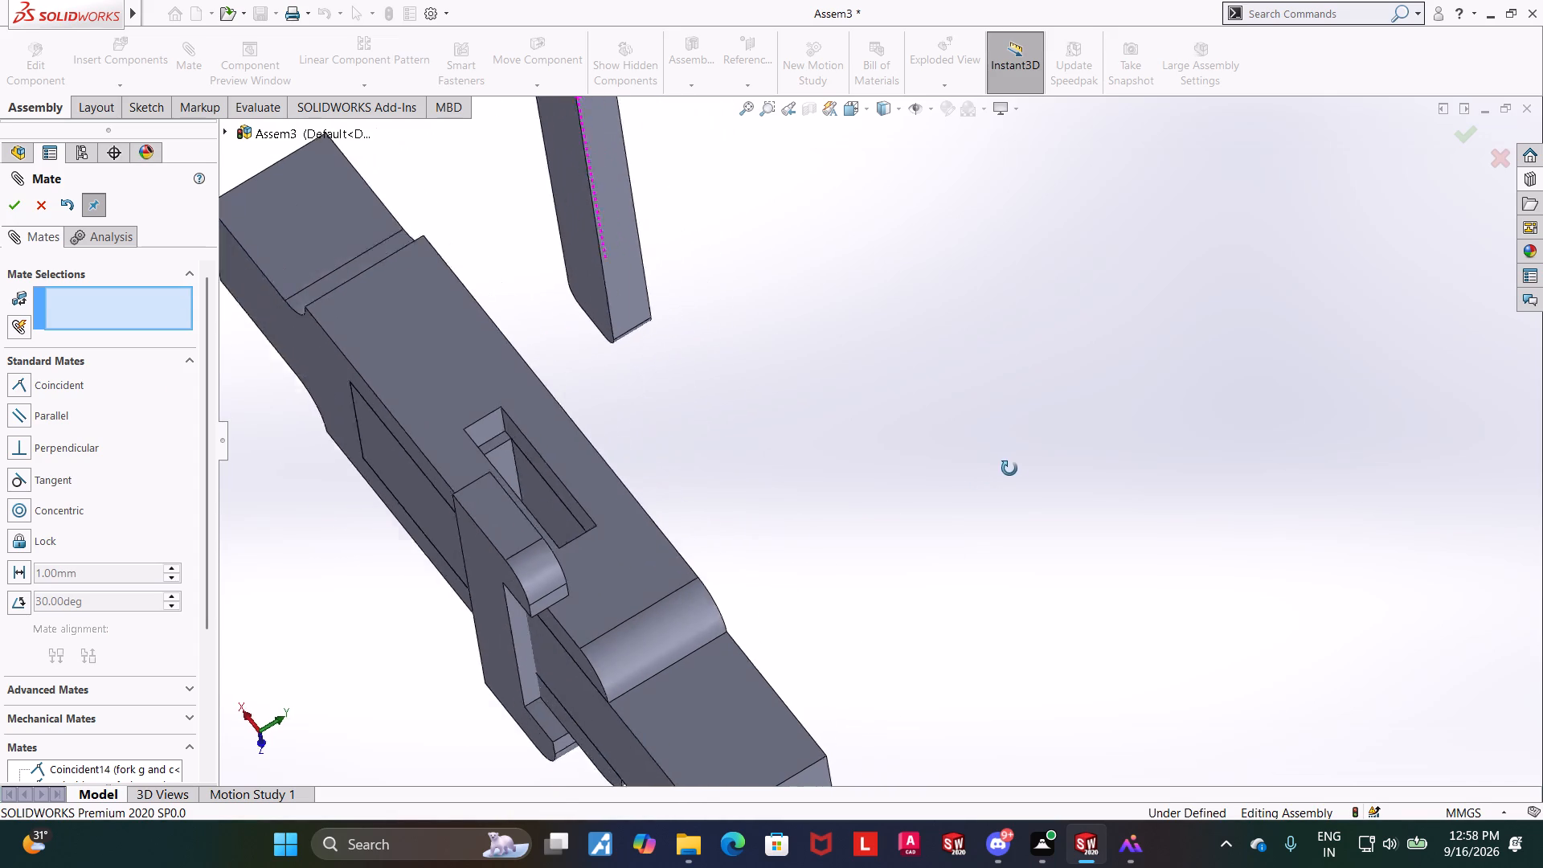
middle_drag(1009, 469, 1016, 465)
click(531, 520)
middle_drag(954, 505, 852, 549)
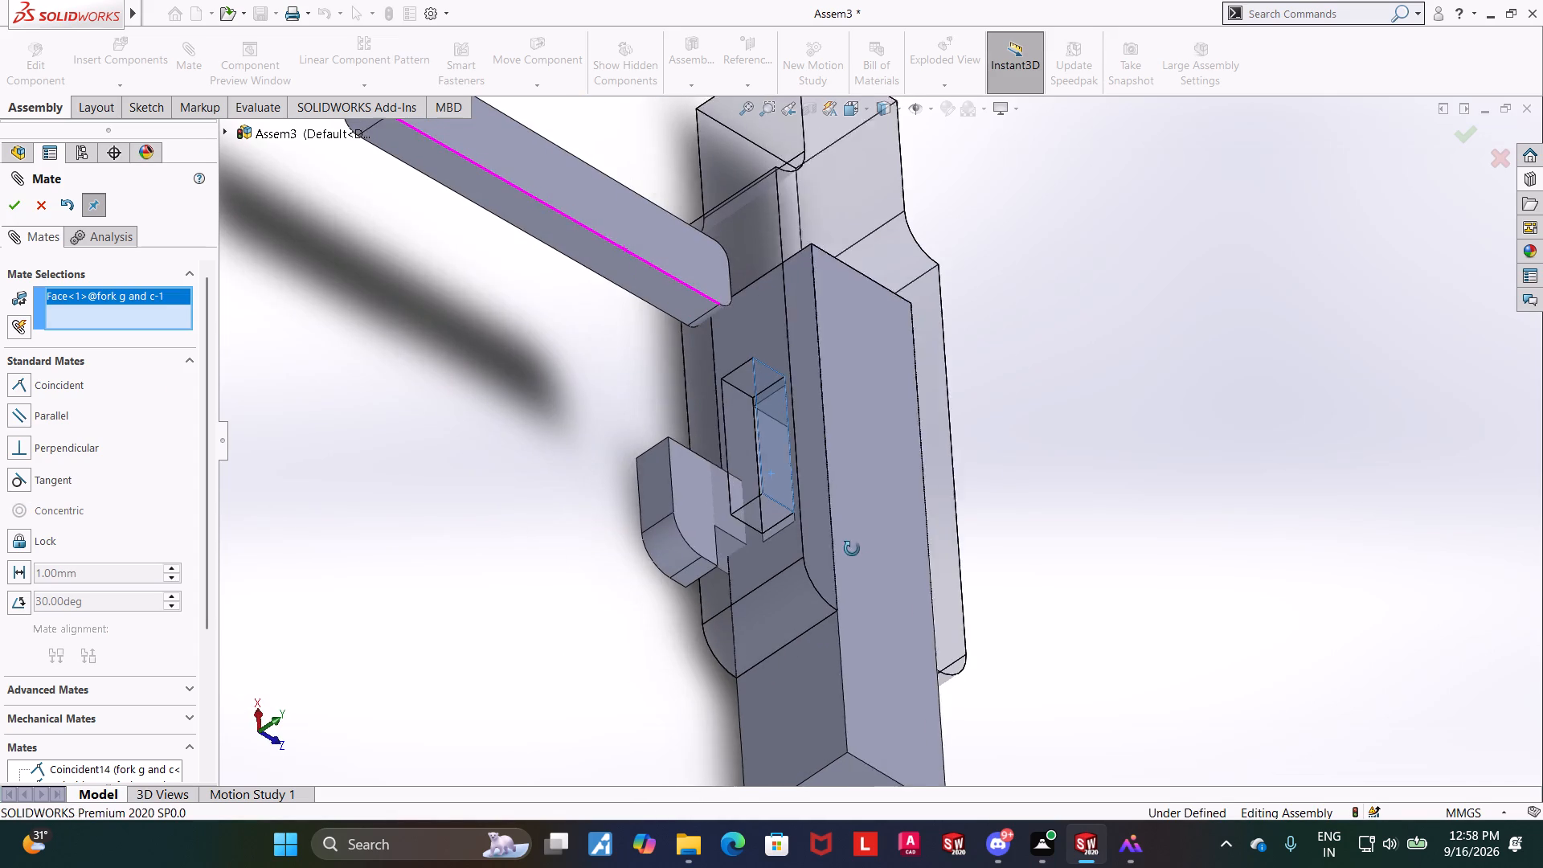
middle_drag(852, 549, 850, 551)
ctrl+click(702, 498)
click(9, 211)
Bring the cotter close to the fork and add a coincident mate between its broad flat face and the Square Rod slot's side wall.
middle_drag(1204, 499, 1212, 498)
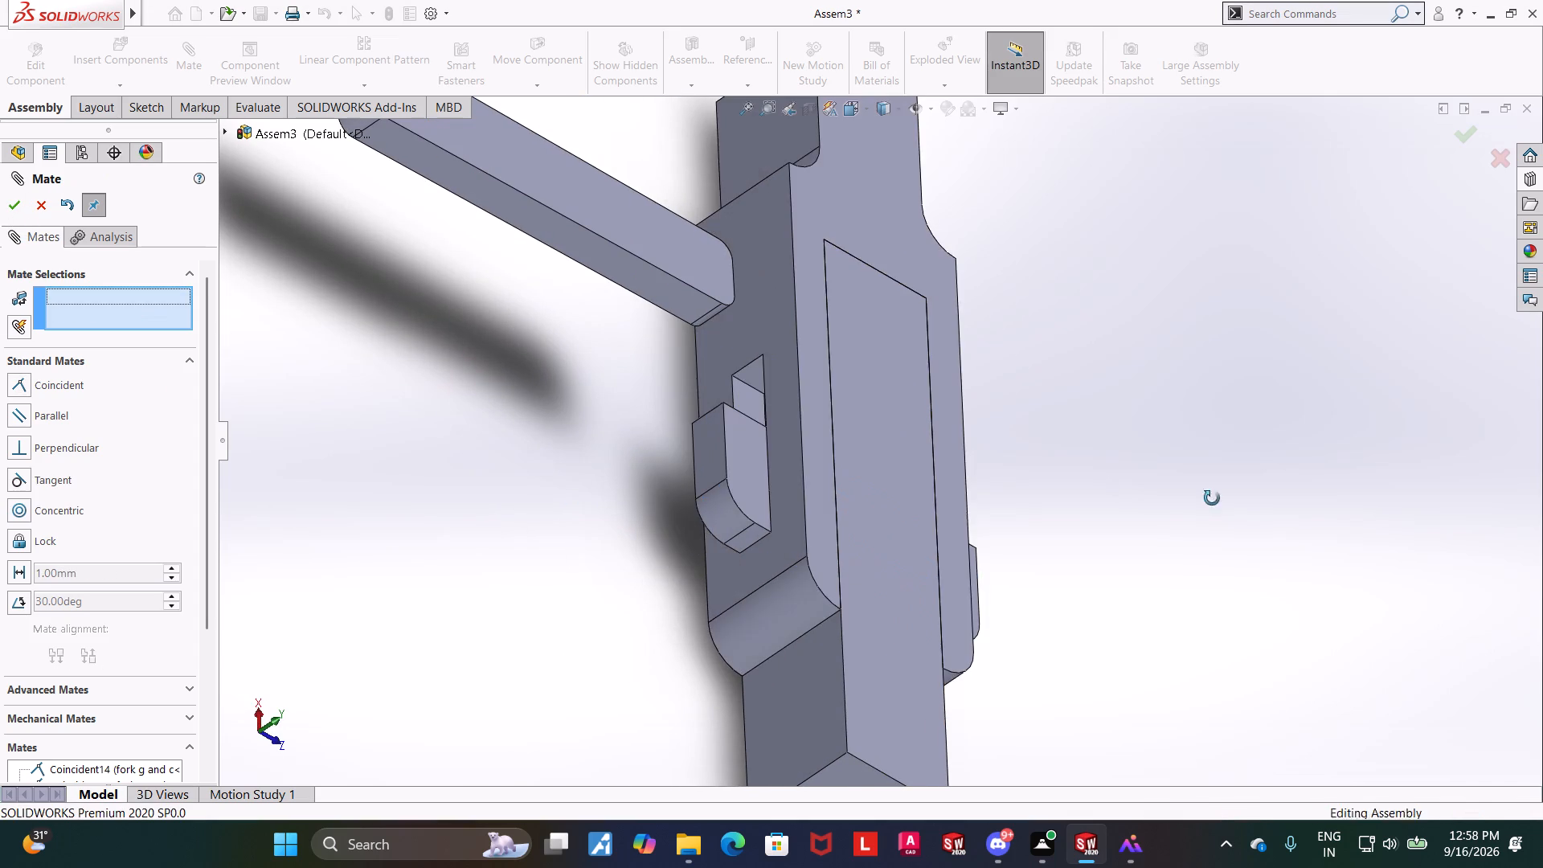
middle_drag(1212, 498, 1339, 468)
scroll(1193, 452, down, 1)
middle_drag(1246, 457, 1252, 526)
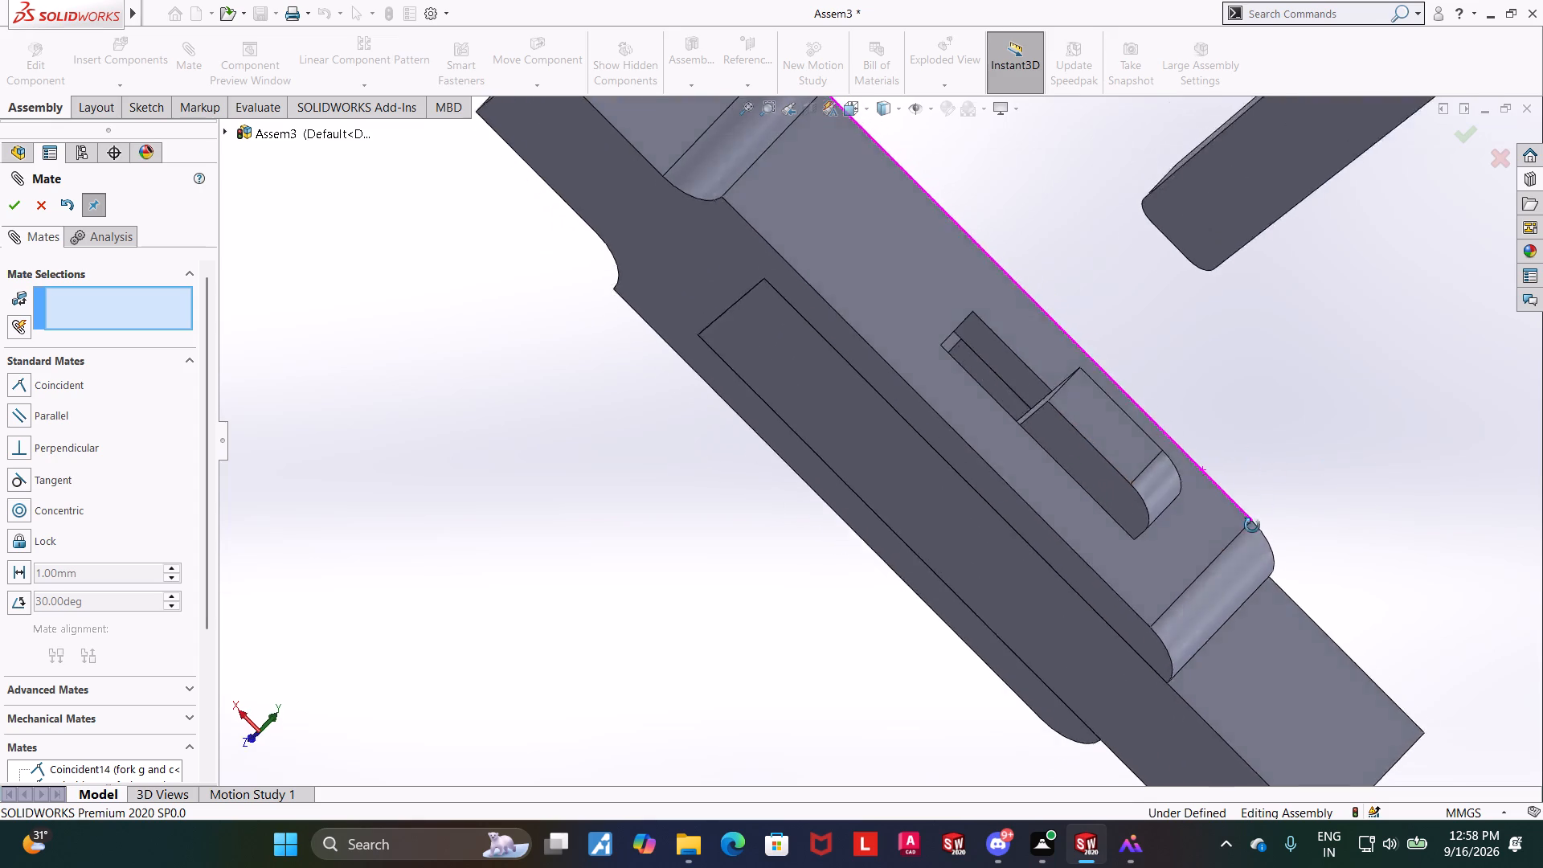
middle_drag(1252, 526, 1226, 567)
drag(1177, 218, 1090, 260)
middle_drag(1327, 317, 1333, 305)
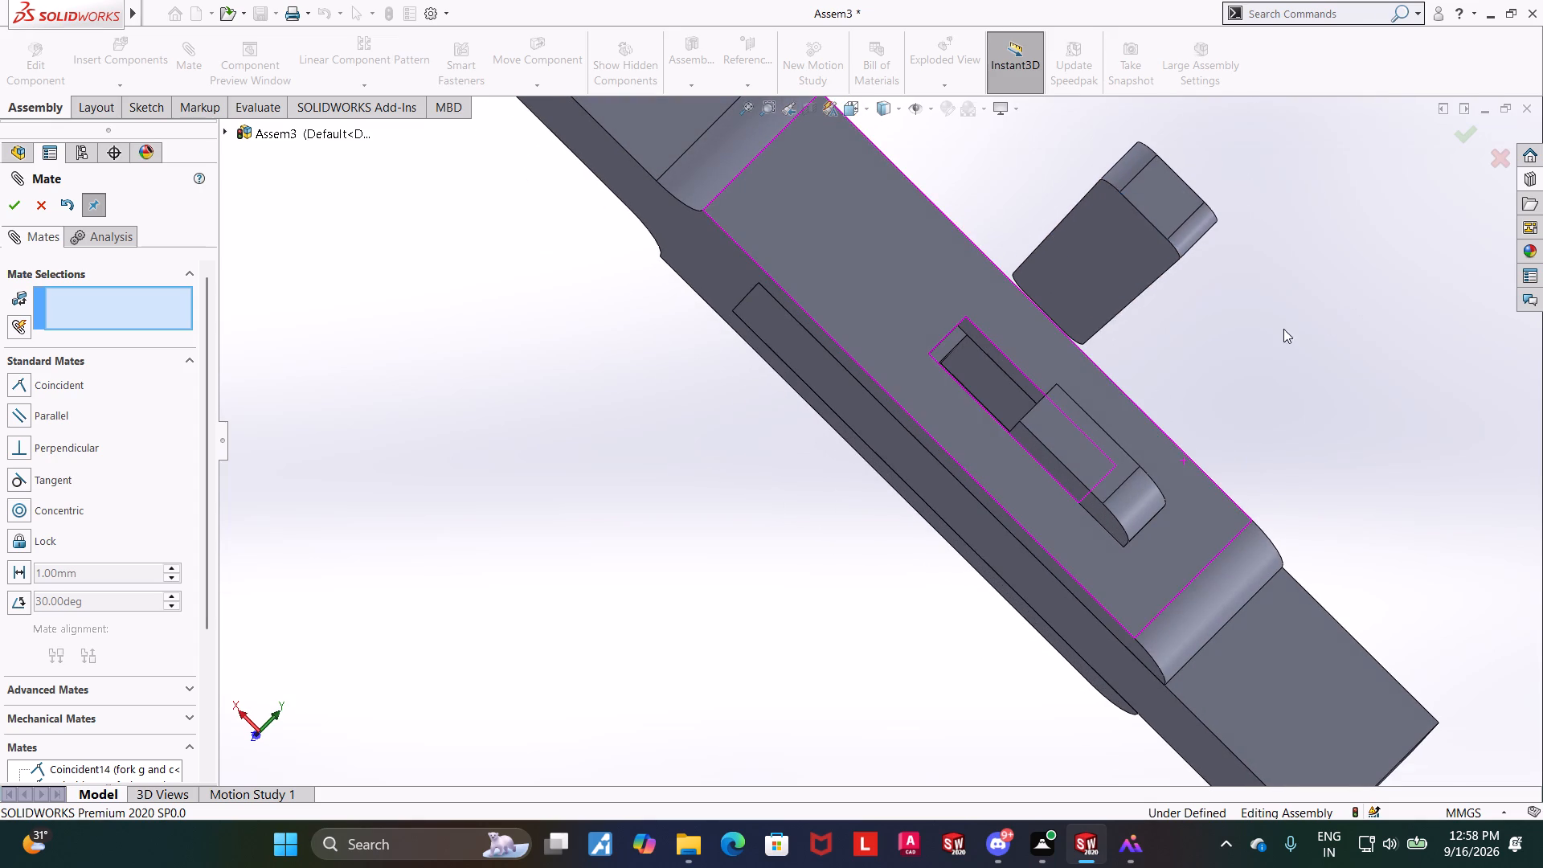
click(1105, 296)
middle_drag(1241, 339, 1196, 379)
ctrl+click(1291, 276)
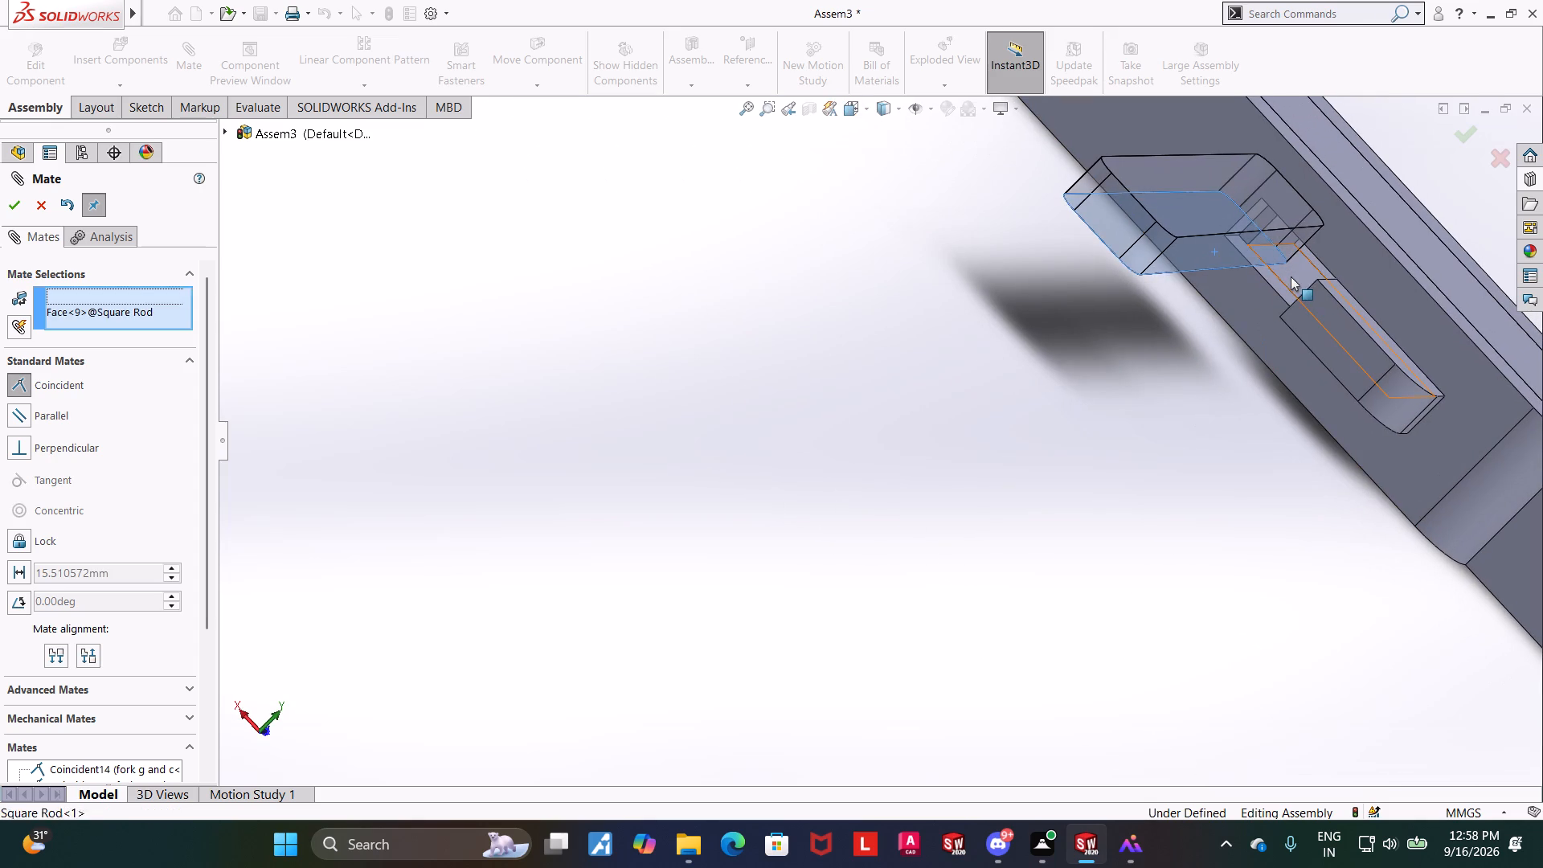
click(20, 200)
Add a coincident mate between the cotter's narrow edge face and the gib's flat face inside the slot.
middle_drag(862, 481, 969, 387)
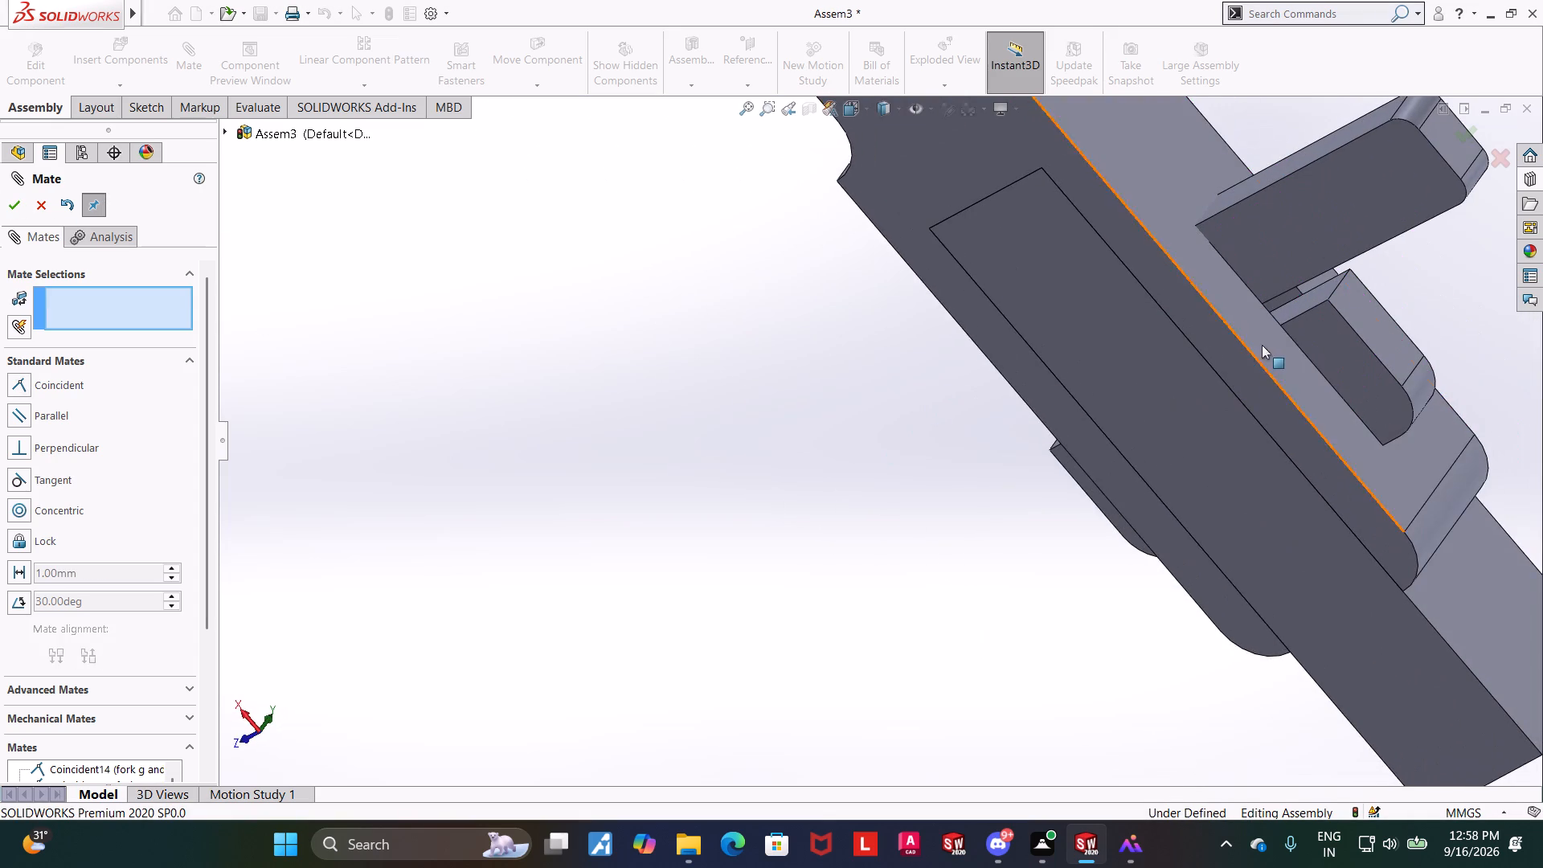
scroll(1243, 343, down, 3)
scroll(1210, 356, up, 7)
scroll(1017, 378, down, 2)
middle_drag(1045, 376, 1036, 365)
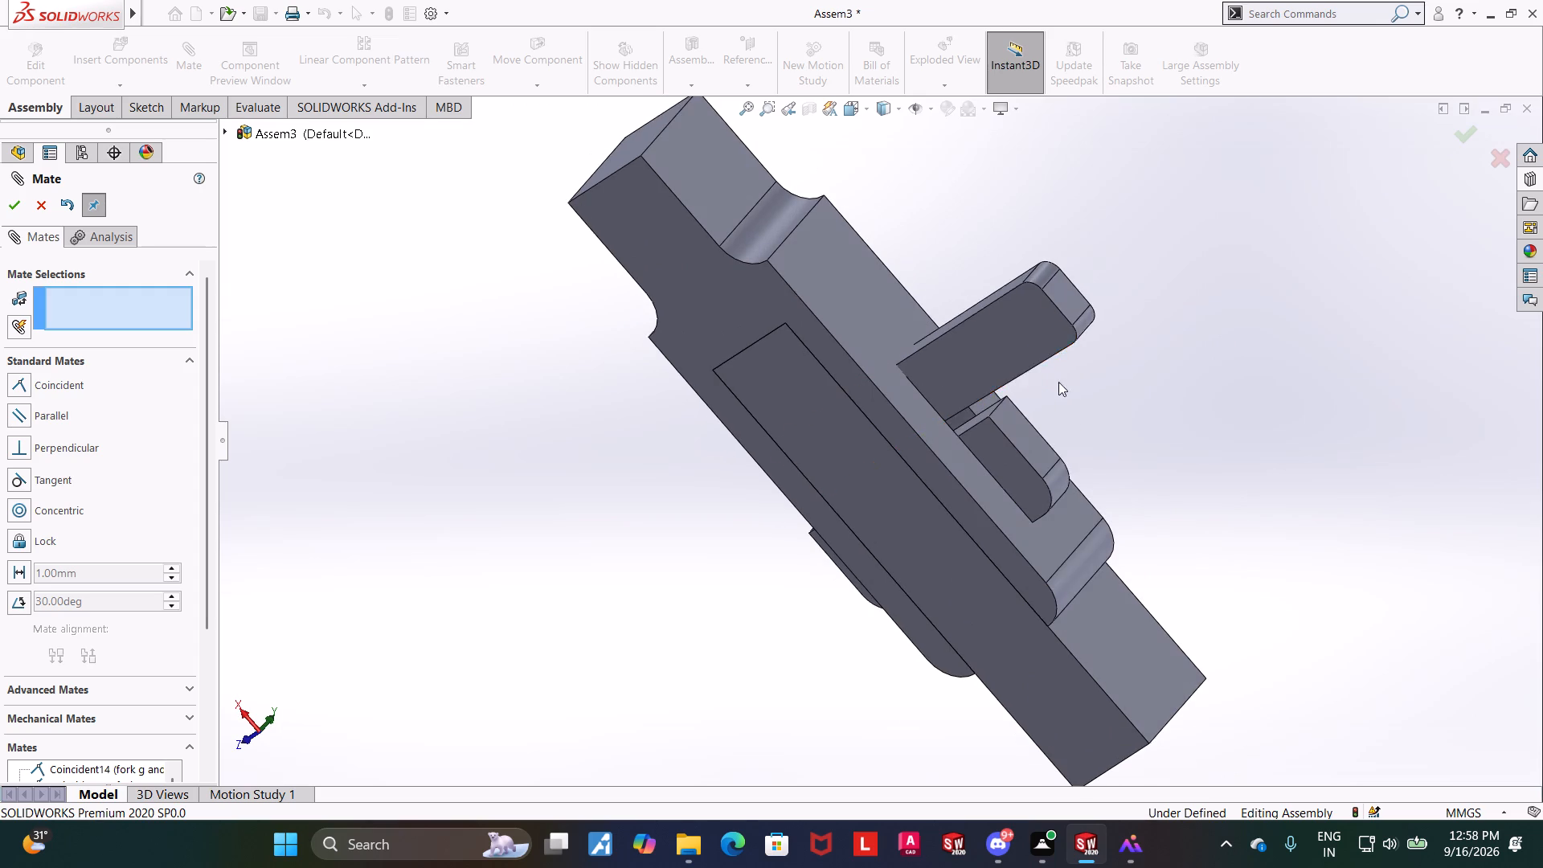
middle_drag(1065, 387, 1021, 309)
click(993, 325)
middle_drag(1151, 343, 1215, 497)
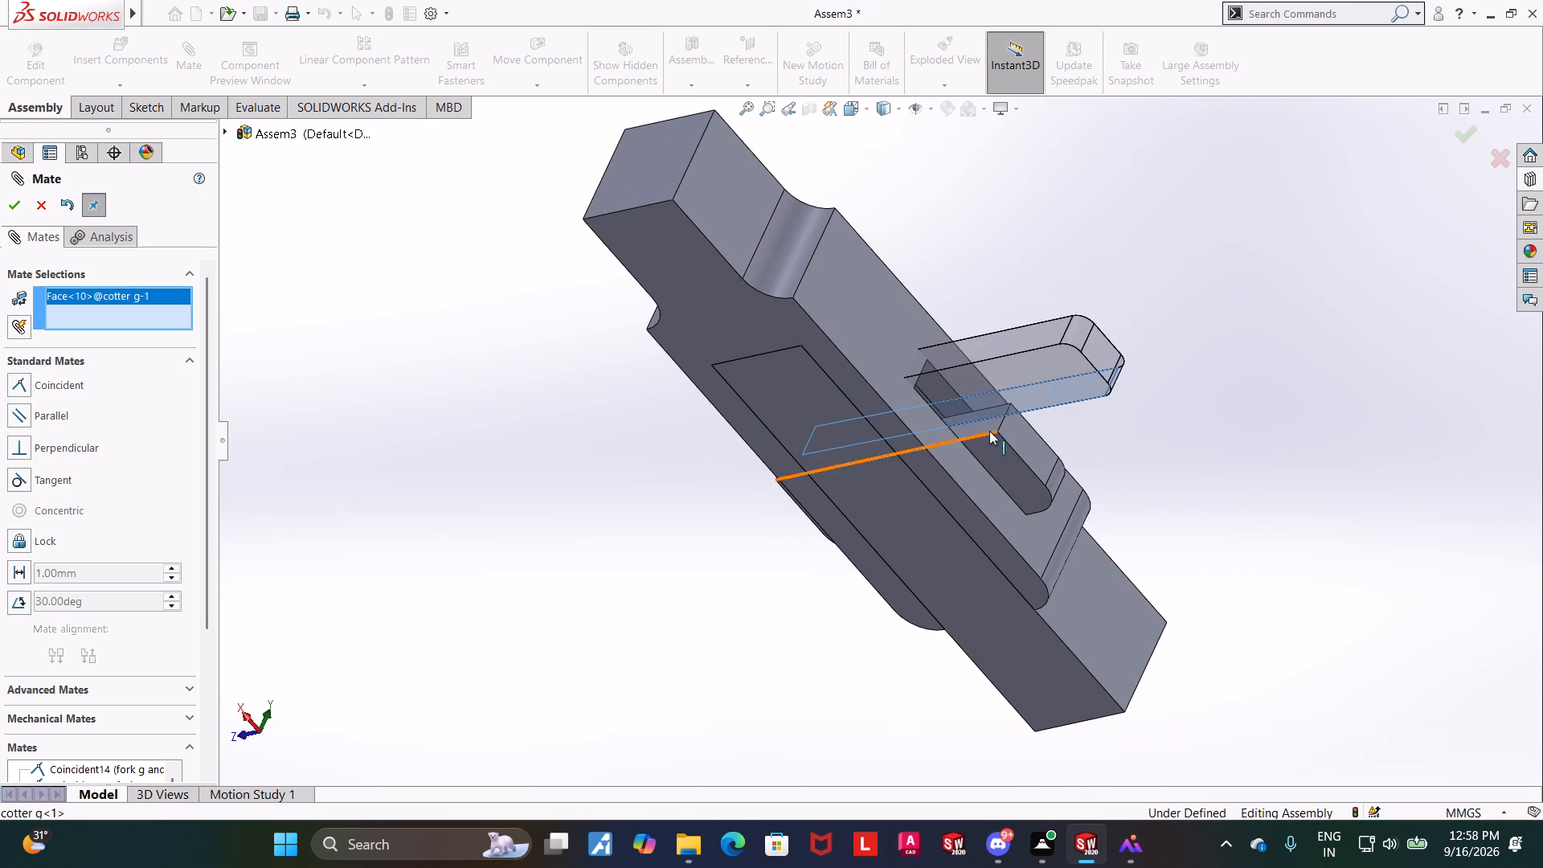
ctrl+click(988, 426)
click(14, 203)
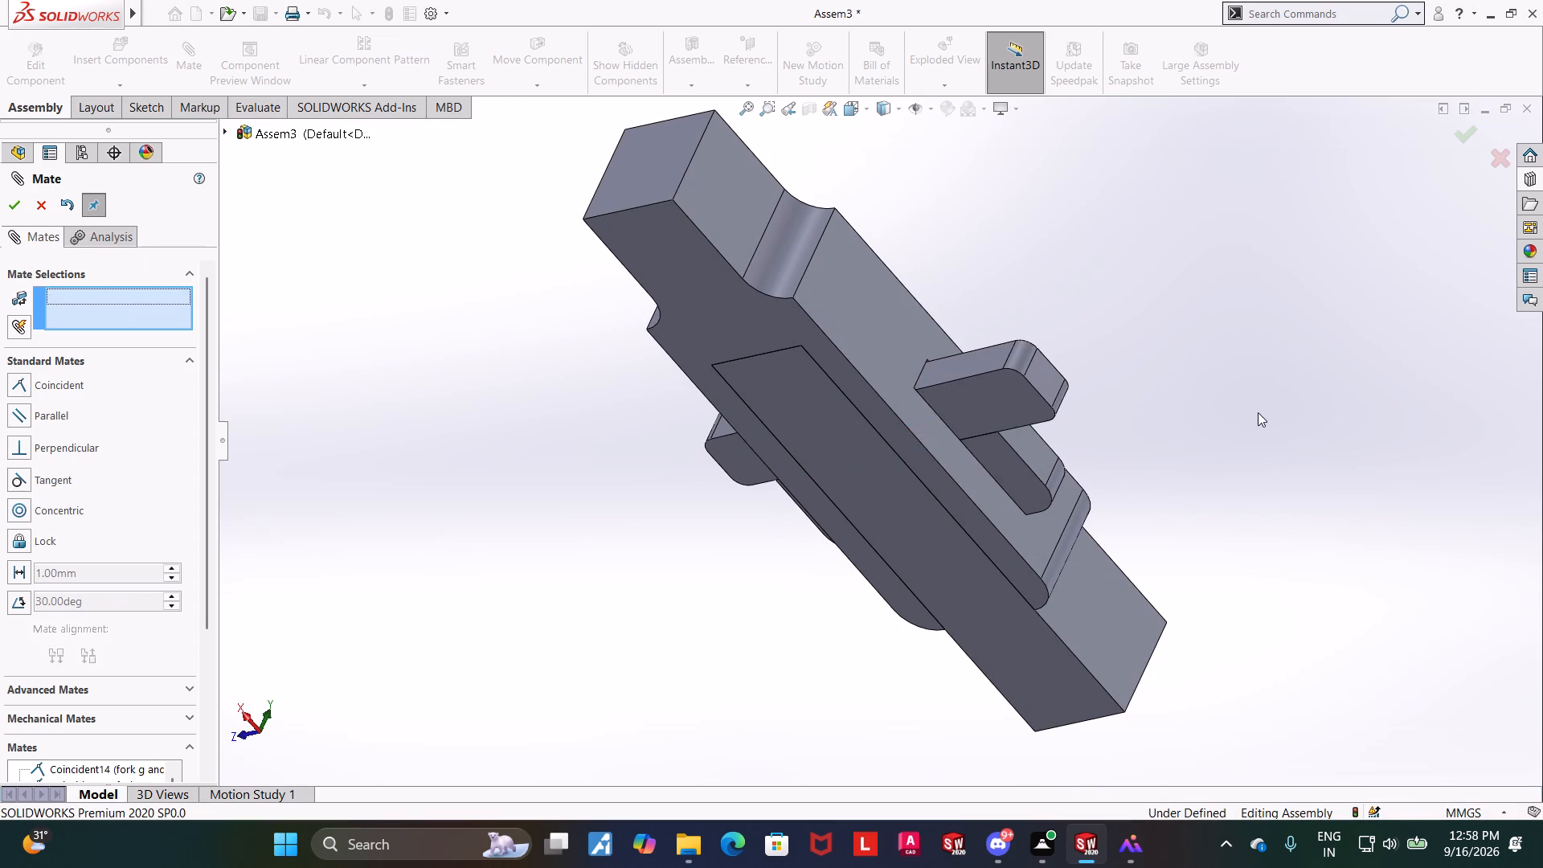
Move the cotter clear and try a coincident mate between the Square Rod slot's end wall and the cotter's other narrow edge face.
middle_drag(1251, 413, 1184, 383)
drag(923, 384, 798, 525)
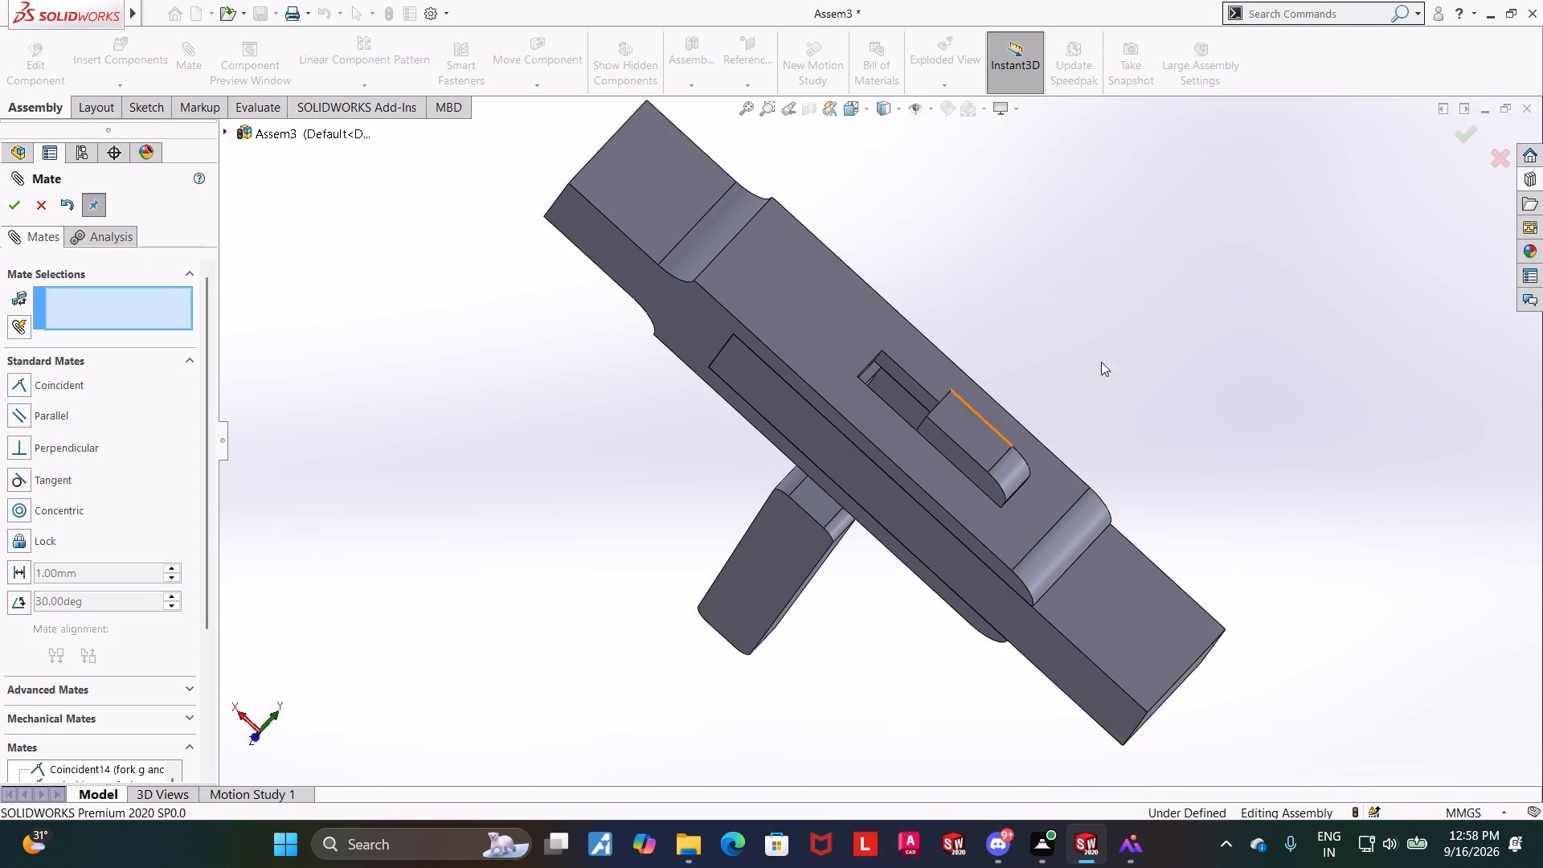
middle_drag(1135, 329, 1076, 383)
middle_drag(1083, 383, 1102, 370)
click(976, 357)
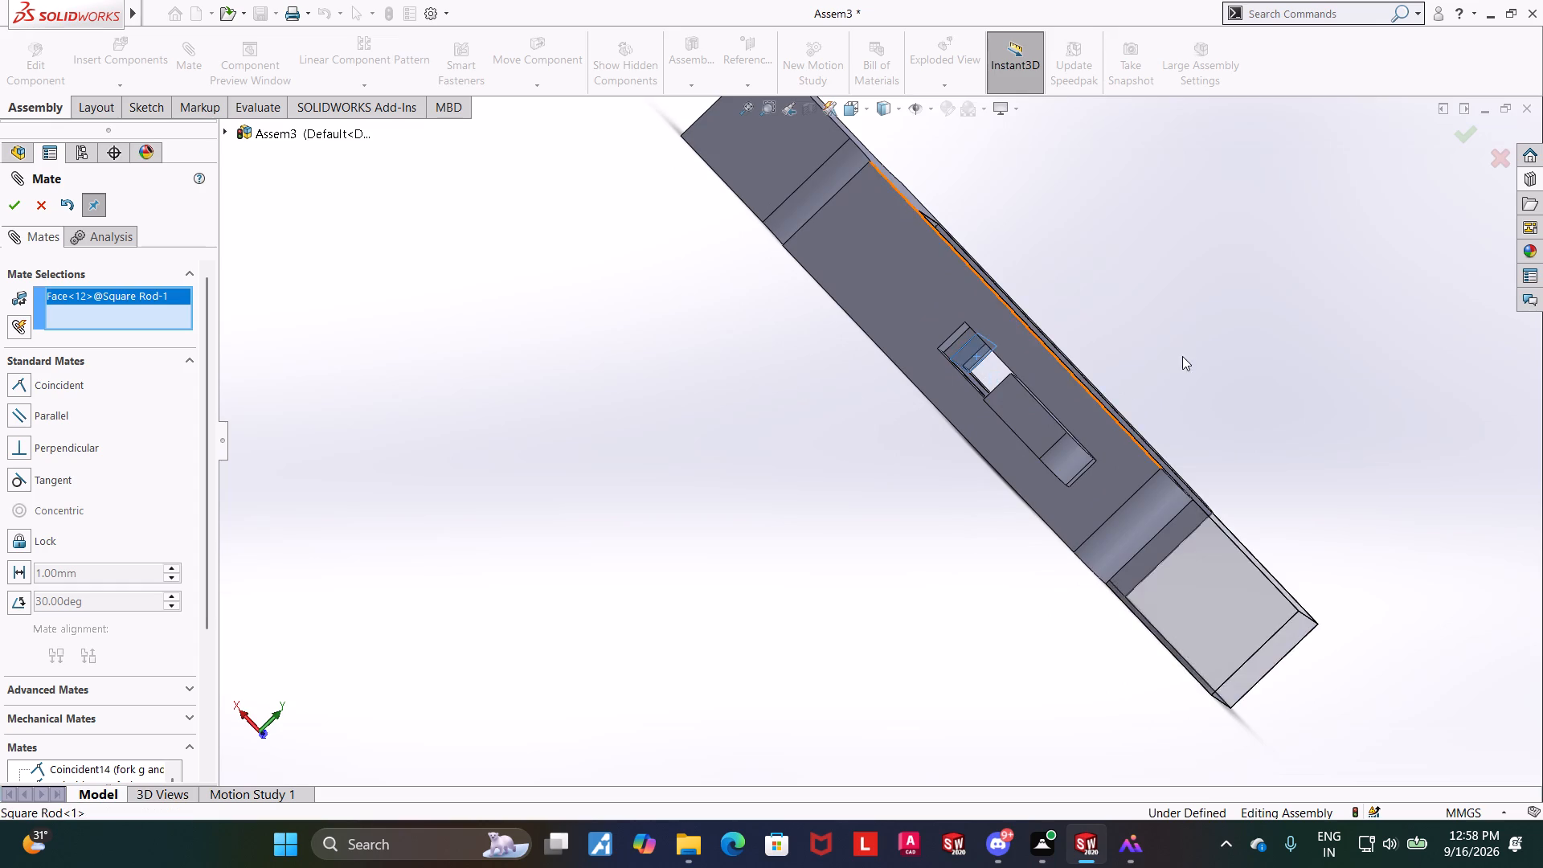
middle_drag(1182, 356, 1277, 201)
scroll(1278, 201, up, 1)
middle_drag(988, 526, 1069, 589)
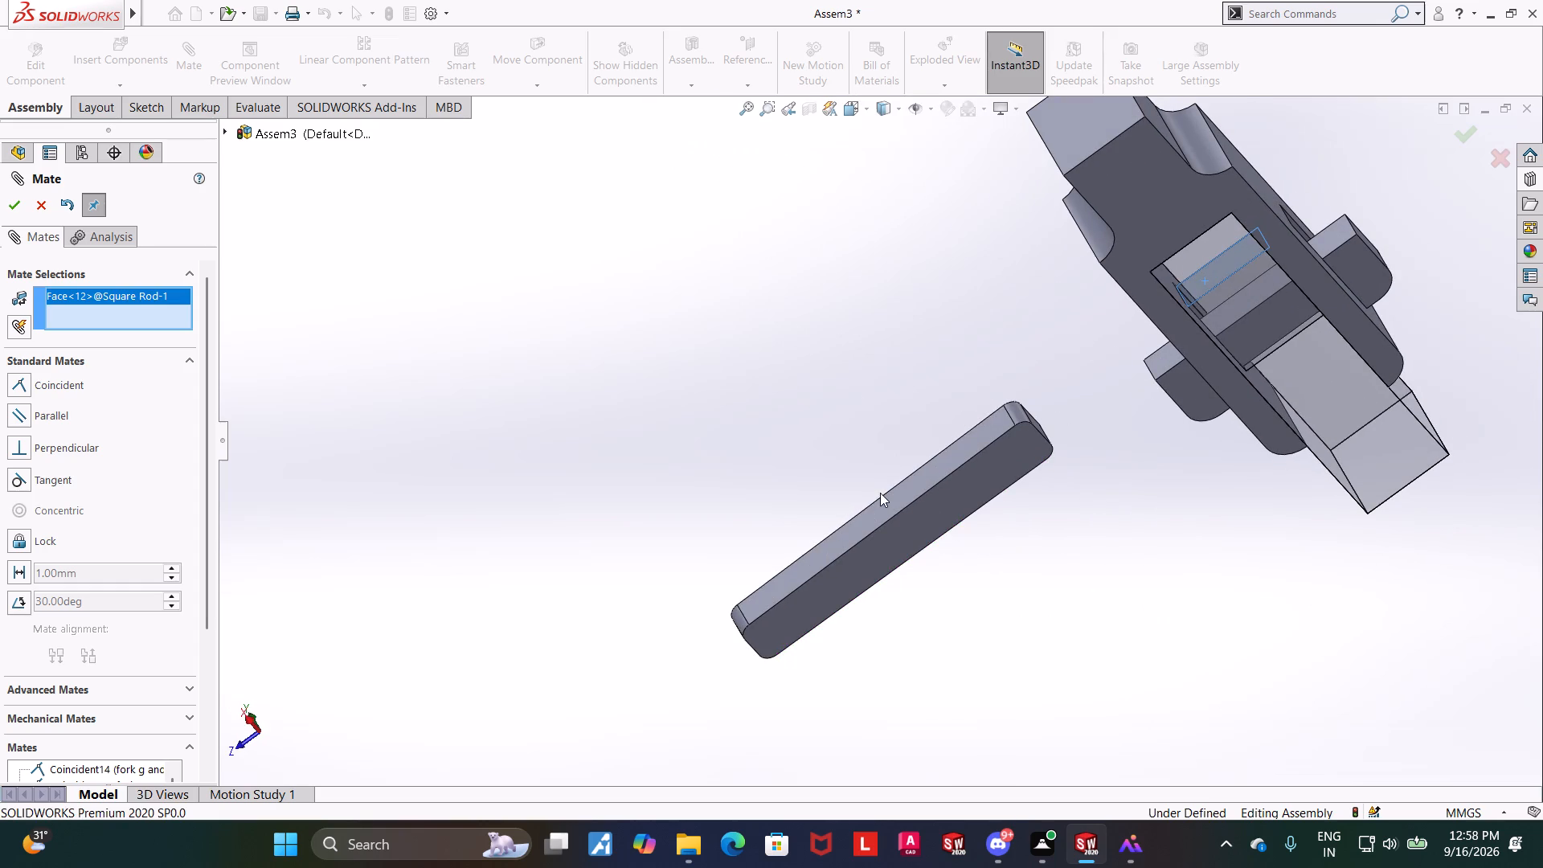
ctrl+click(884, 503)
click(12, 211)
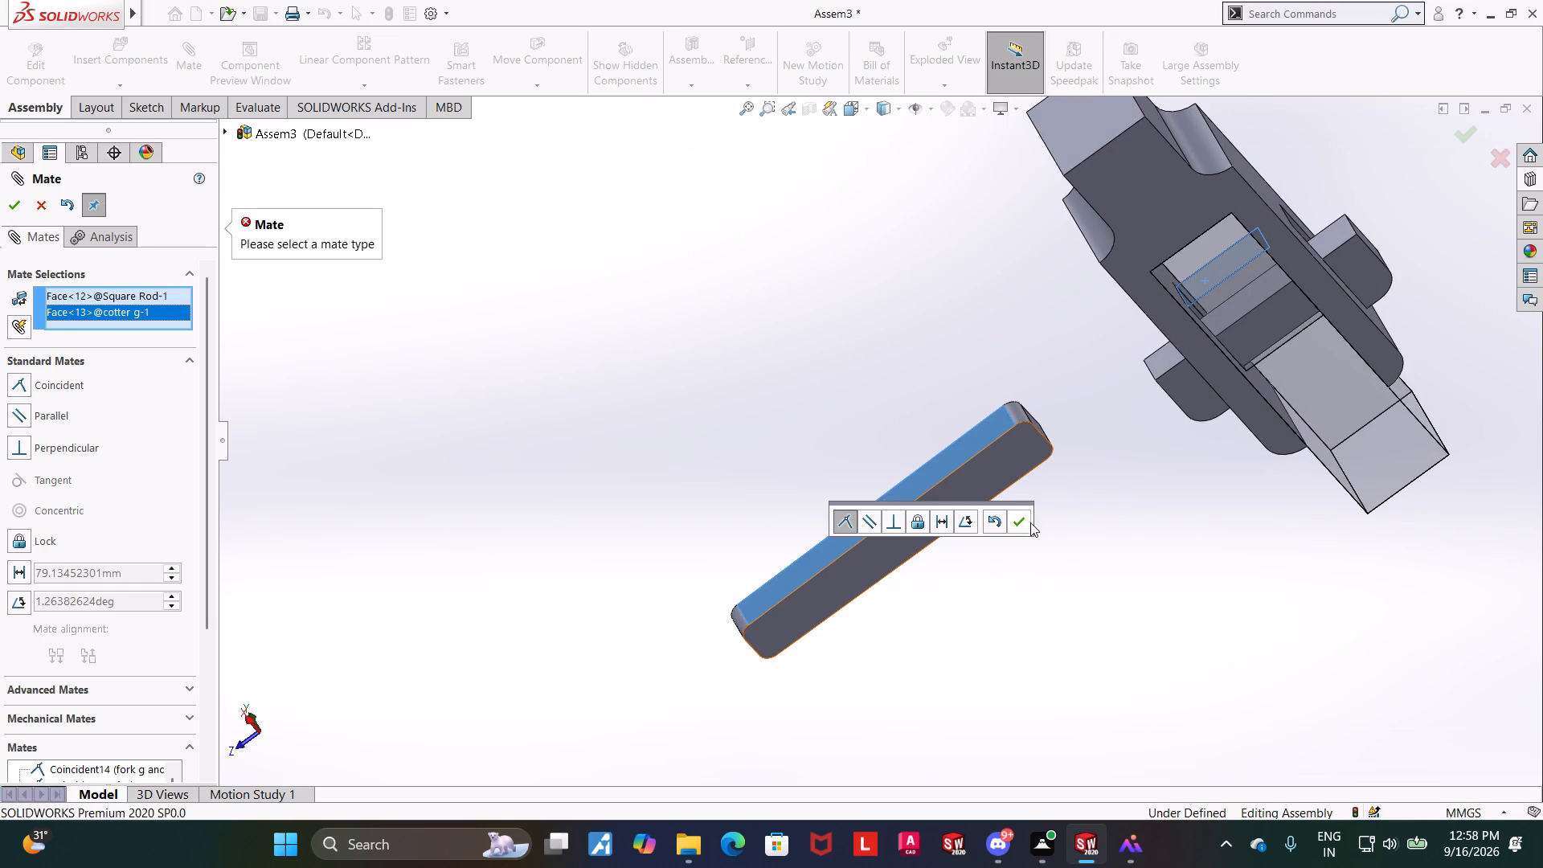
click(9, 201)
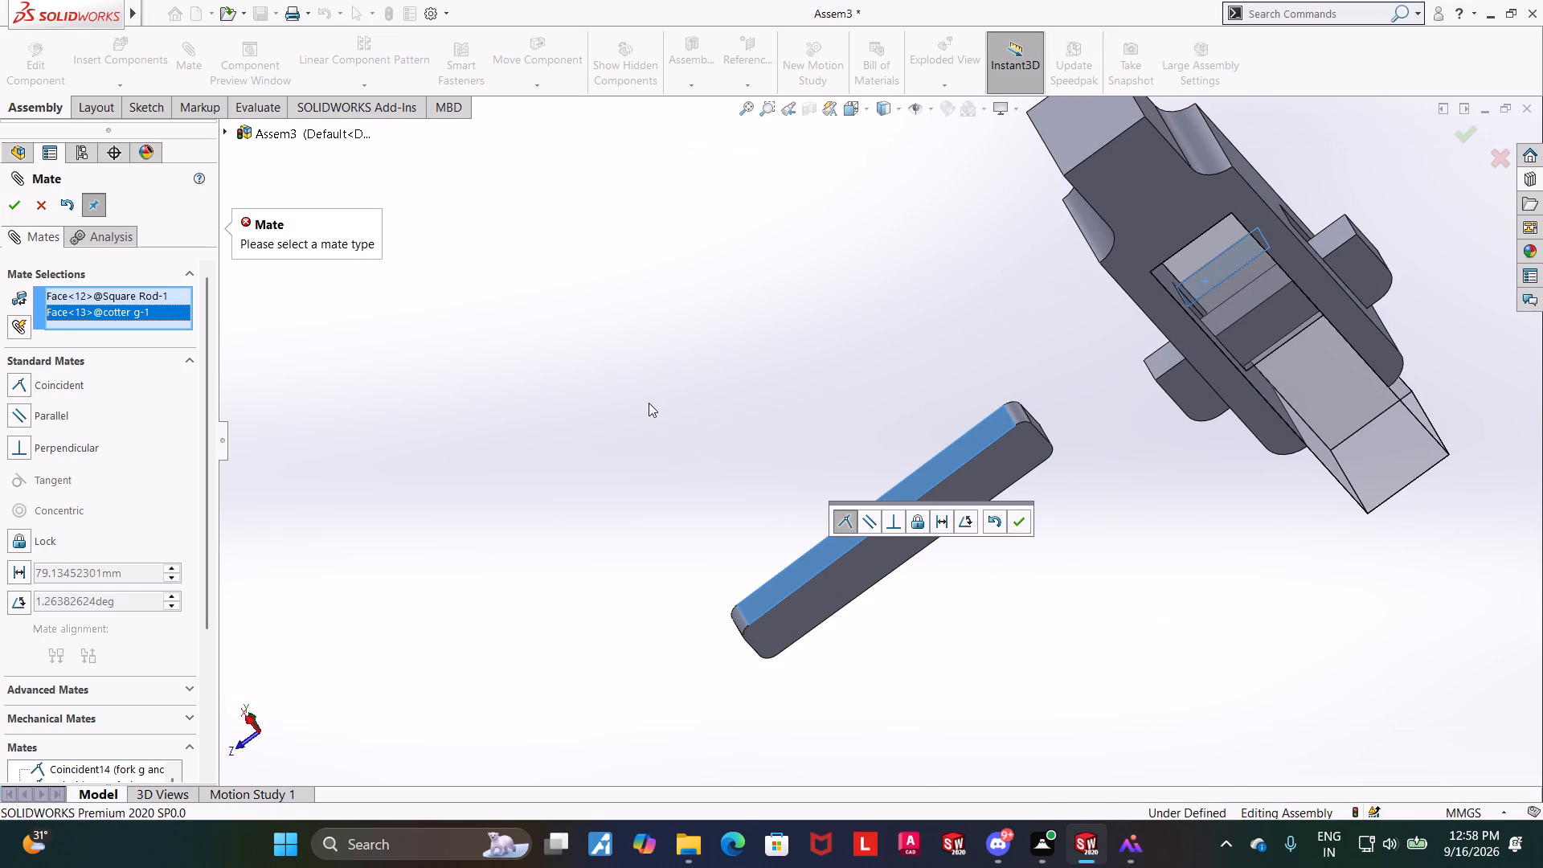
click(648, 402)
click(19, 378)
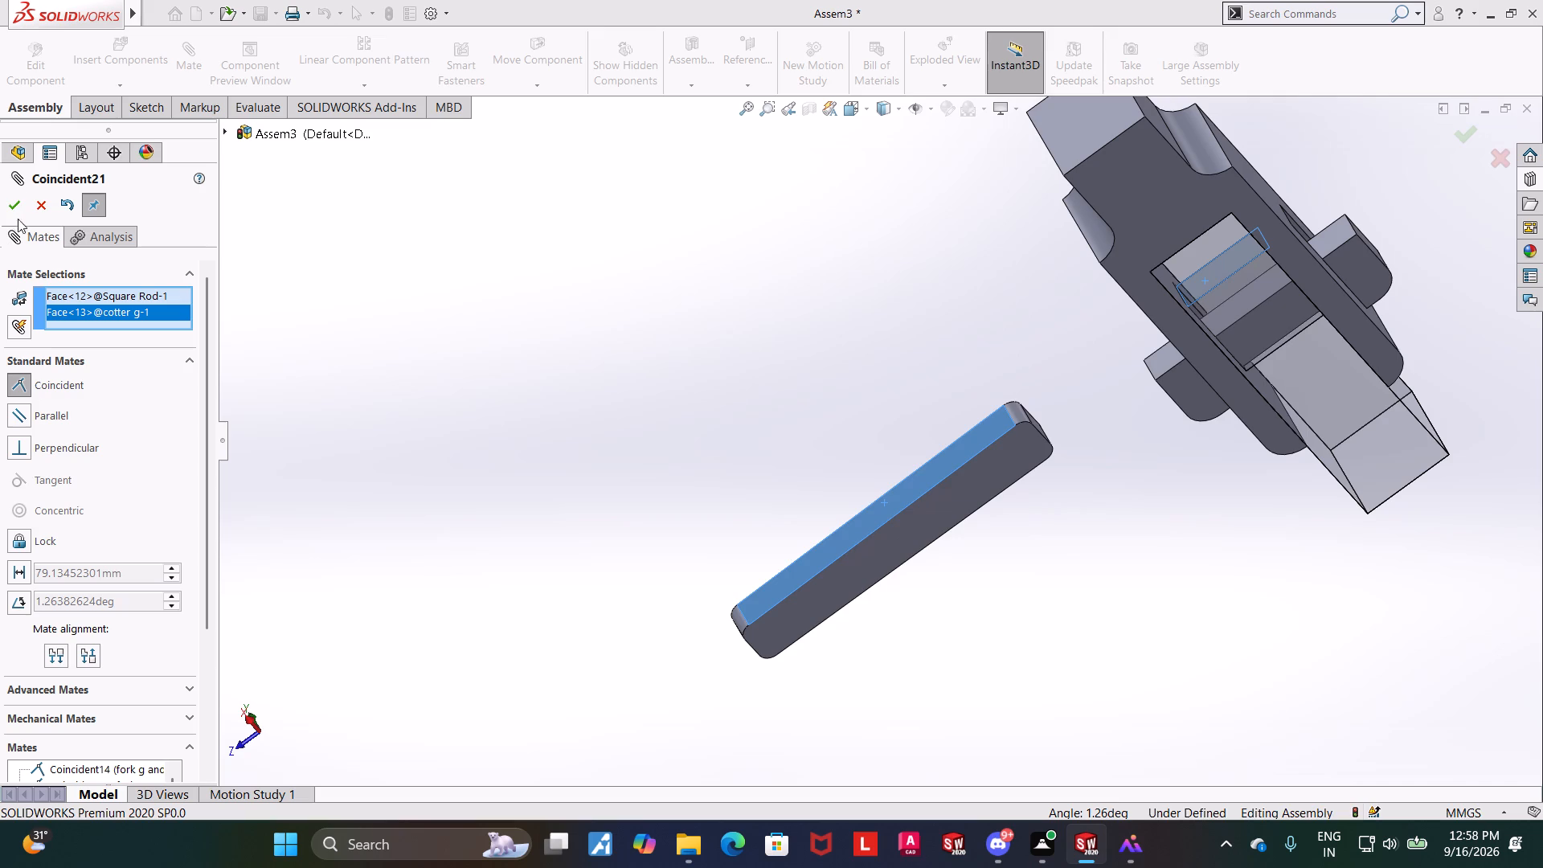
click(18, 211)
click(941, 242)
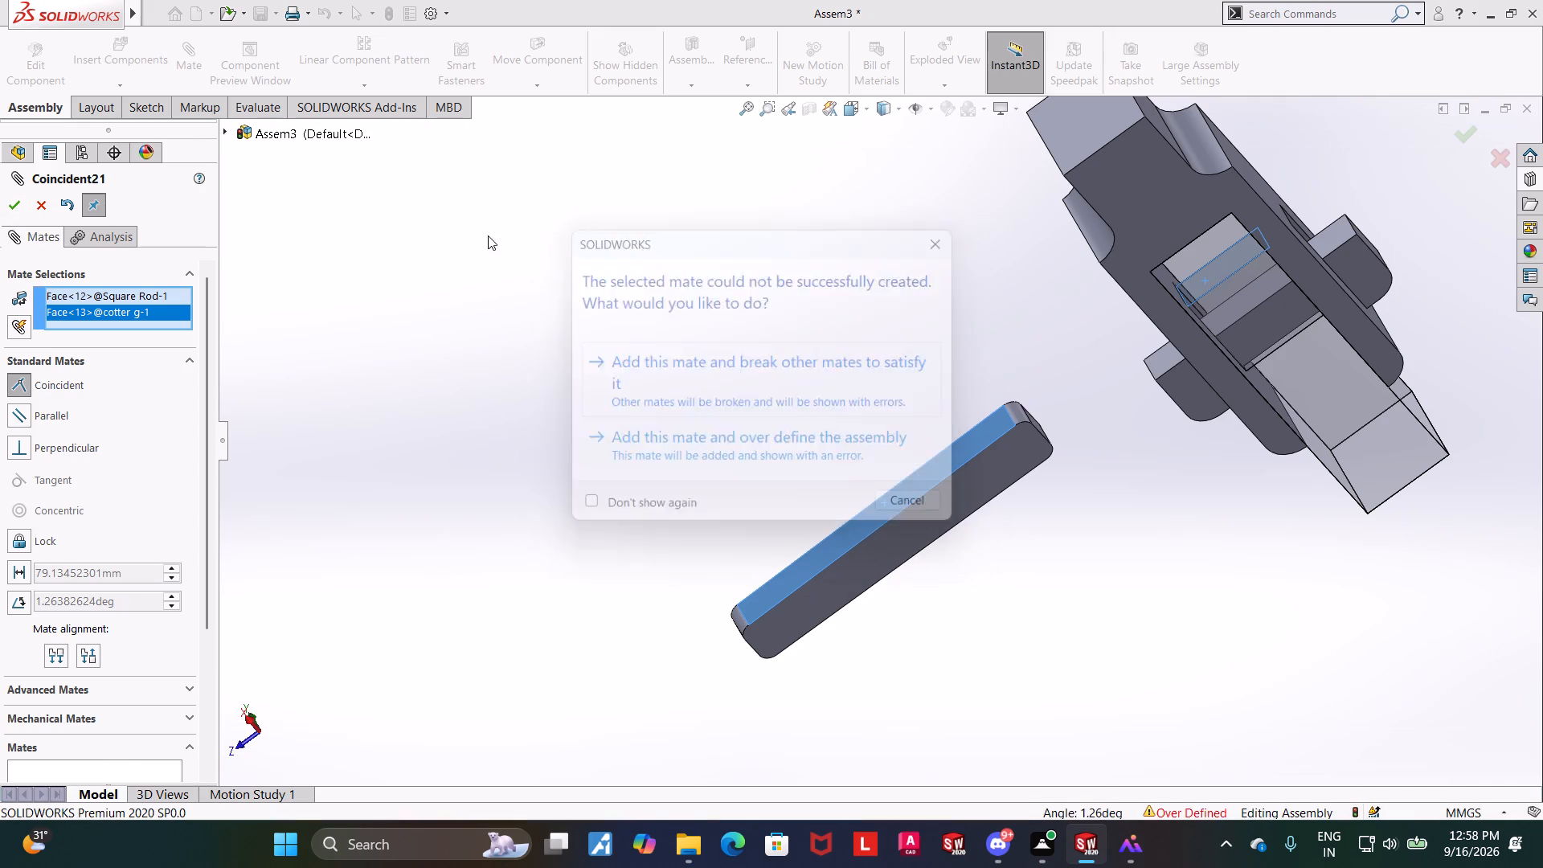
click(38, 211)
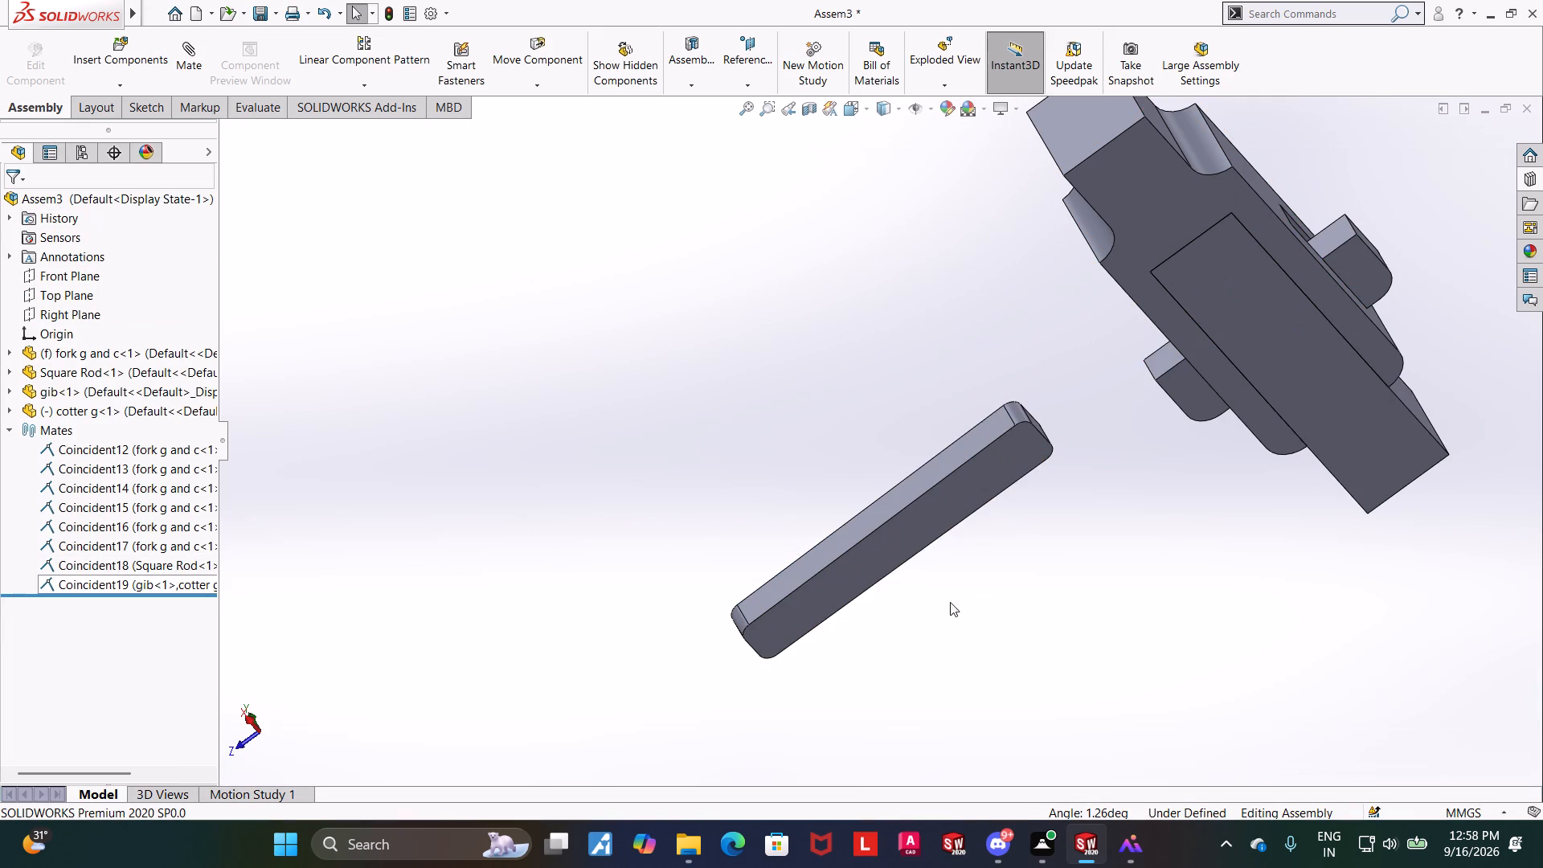
Move the cotter along the gib in and out of the slot and examine its fit from several angles.
drag(909, 526, 1286, 141)
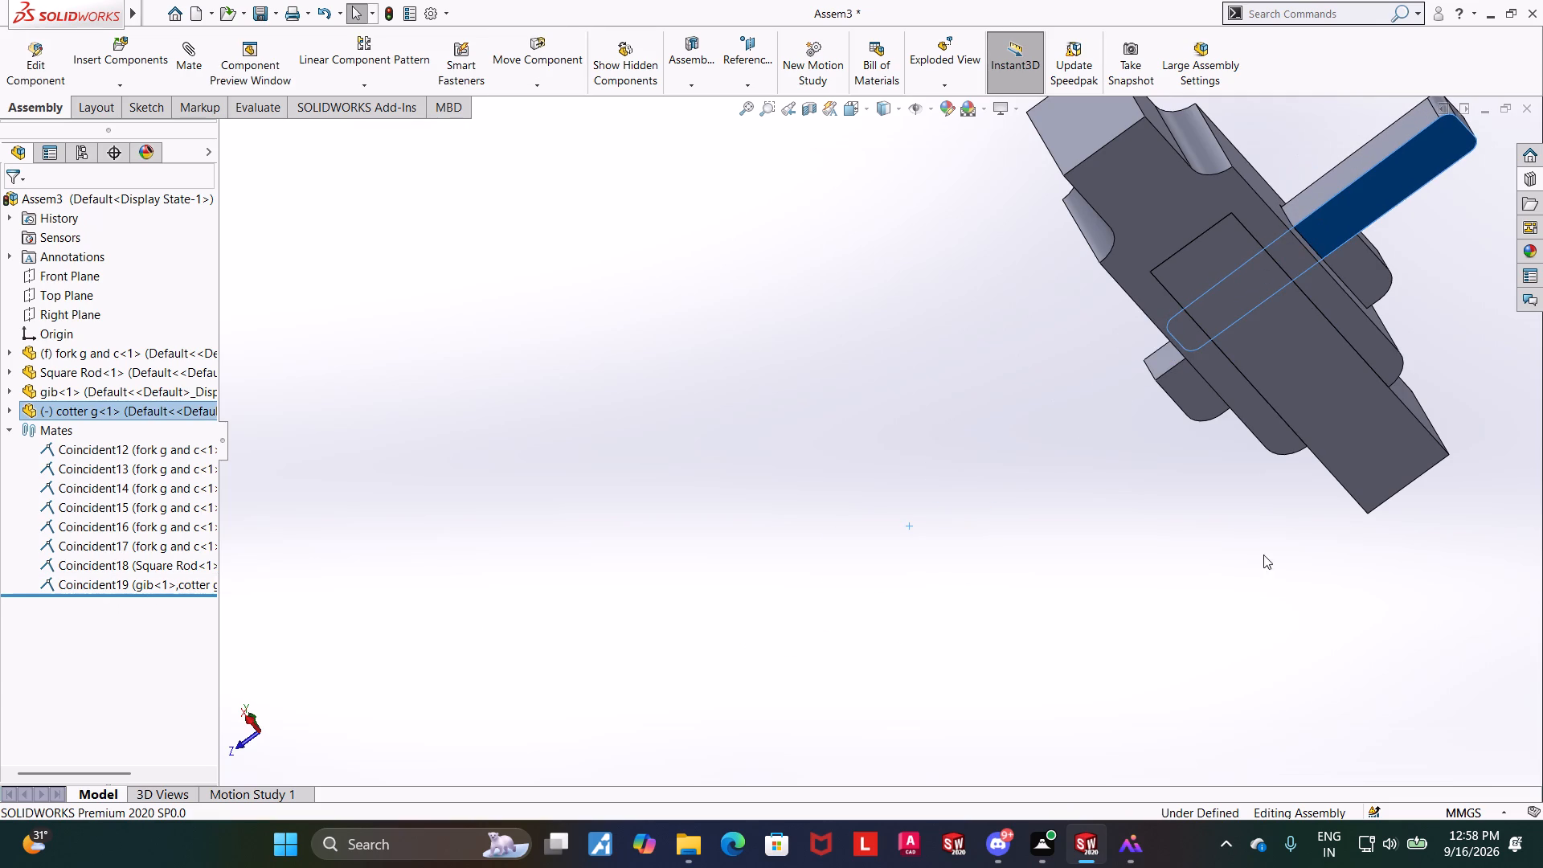
click(1254, 551)
middle_drag(1193, 531, 1163, 534)
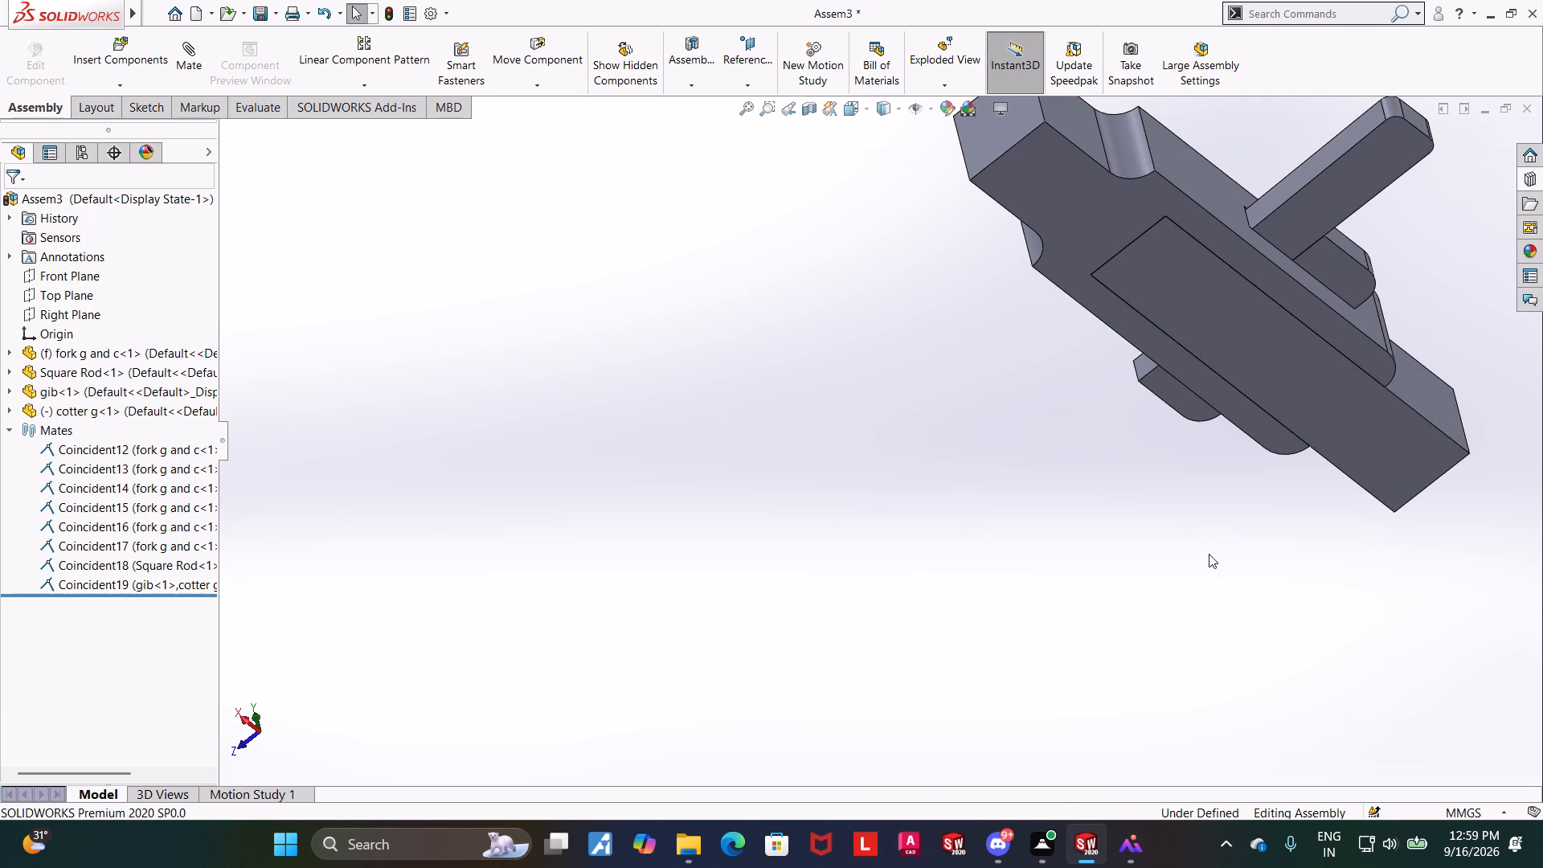
middle_drag(1208, 541, 1058, 519)
scroll(1231, 296, up, 4)
scroll(1152, 316, down, 5)
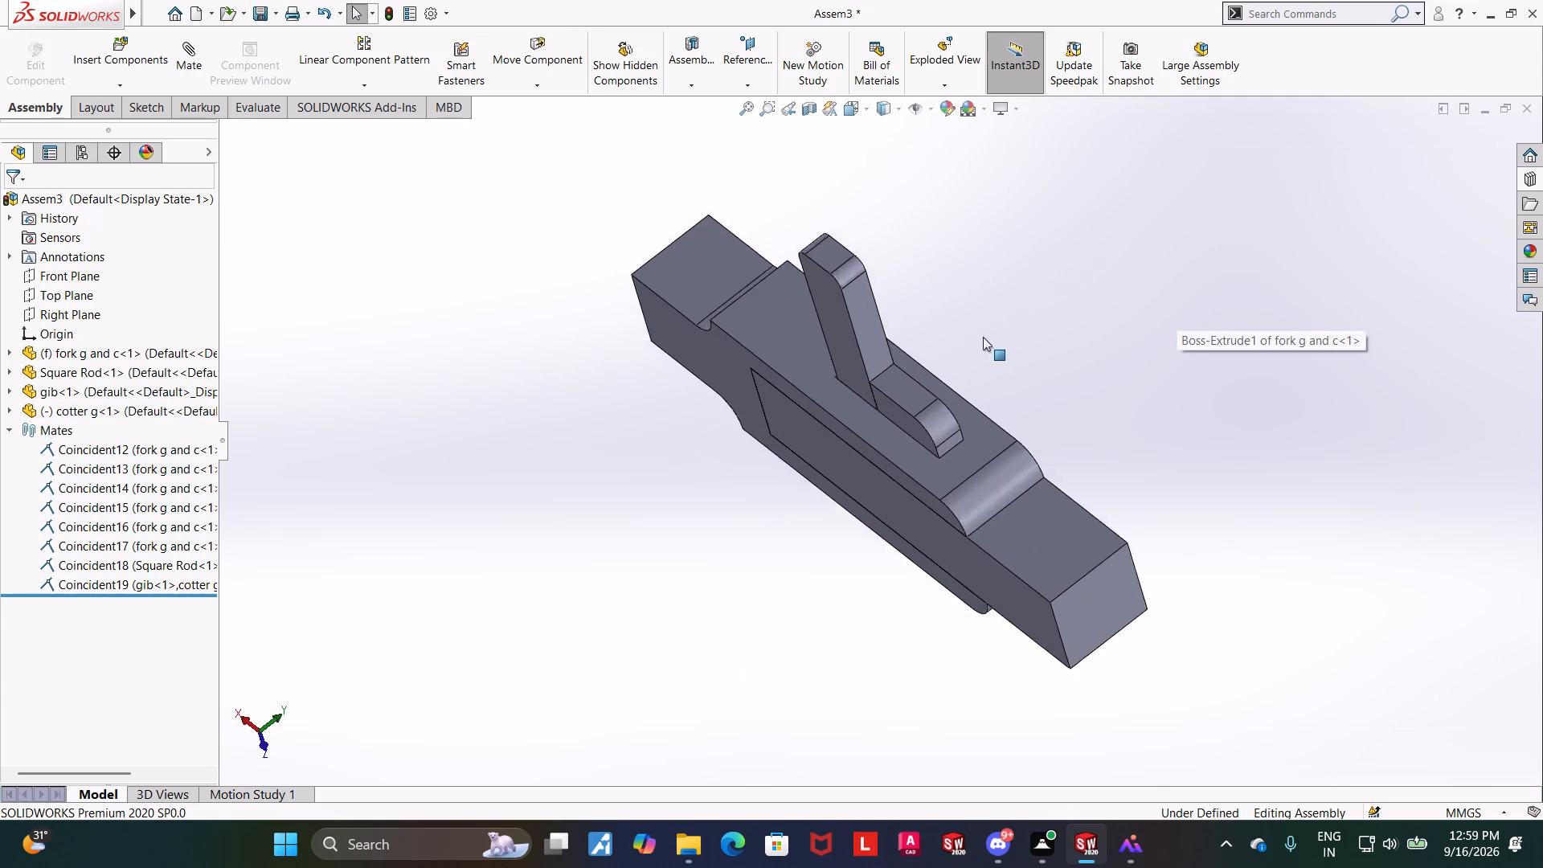
scroll(983, 337, down, 1)
middle_drag(878, 325, 916, 361)
drag(794, 340, 875, 193)
middle_drag(1027, 309, 1055, 360)
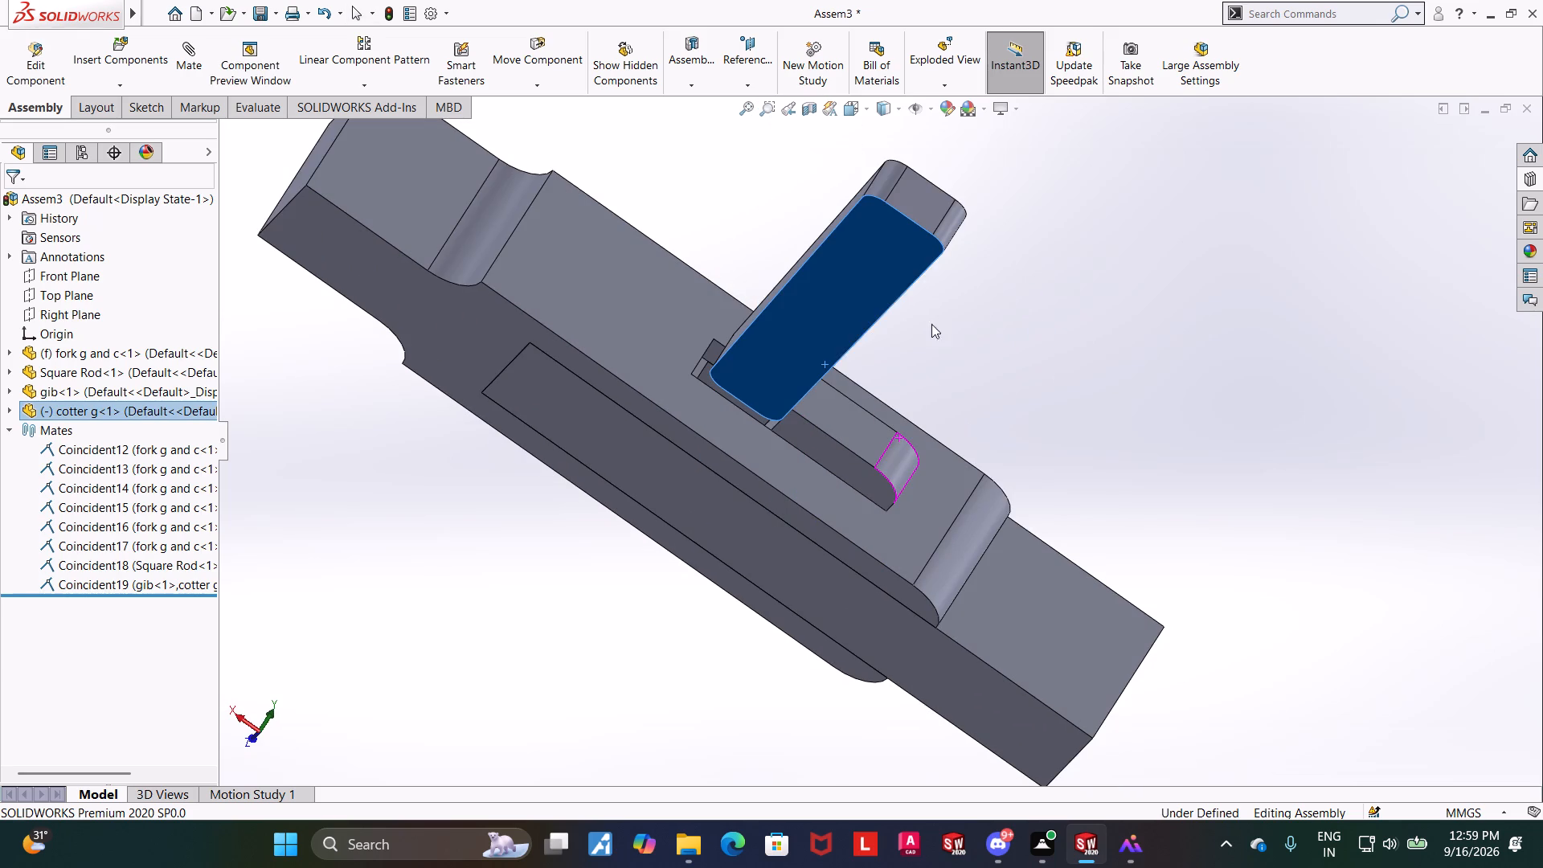
scroll(760, 253, down, 3)
drag(862, 360, 1001, 266)
click(1169, 449)
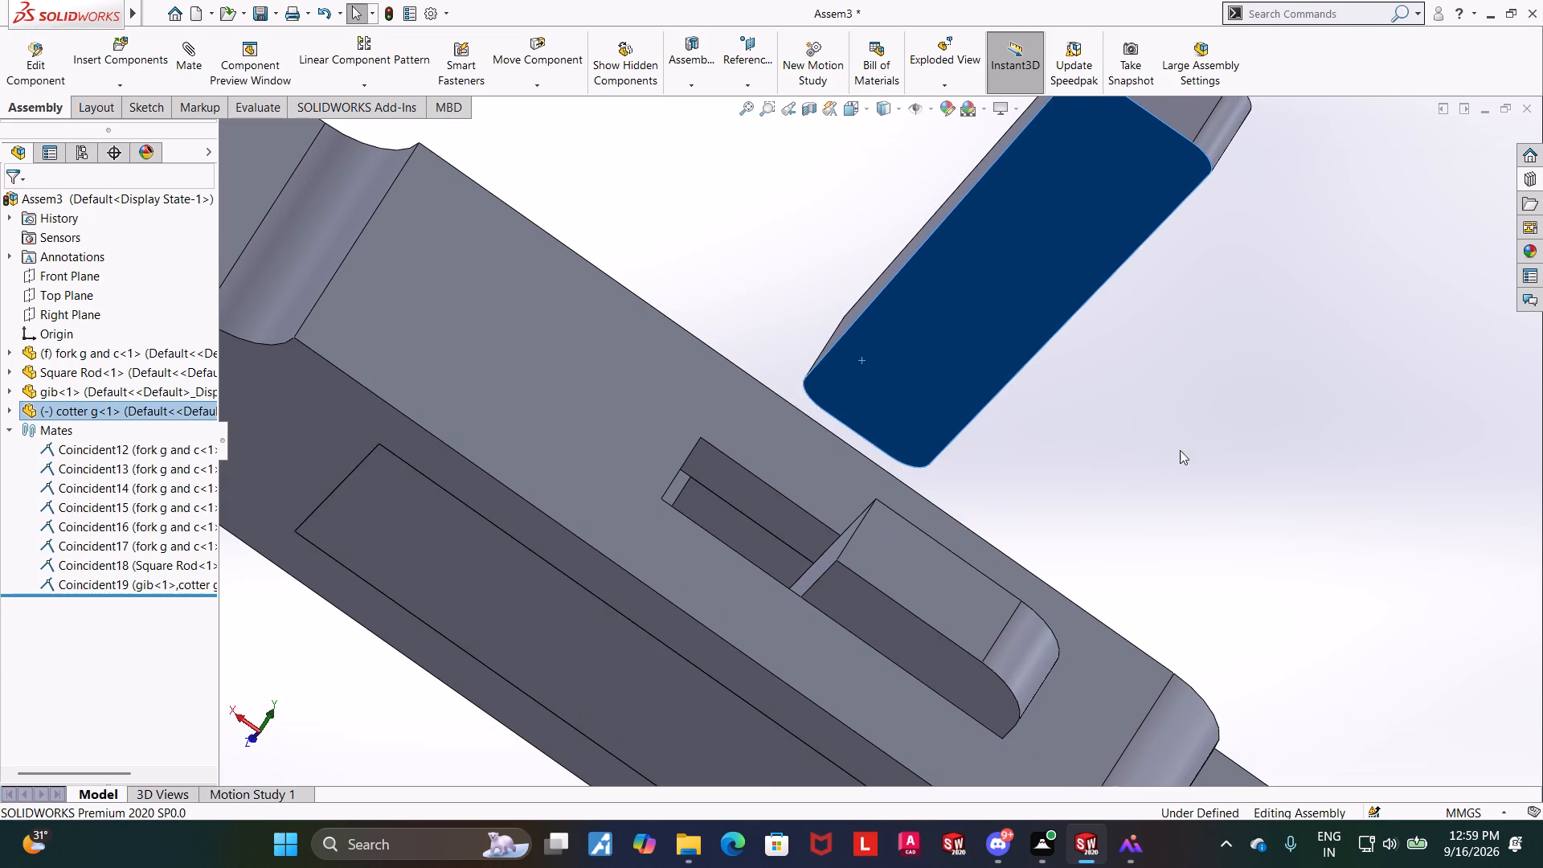
middle_drag(1140, 396, 1150, 437)
scroll(1128, 411, up, 3)
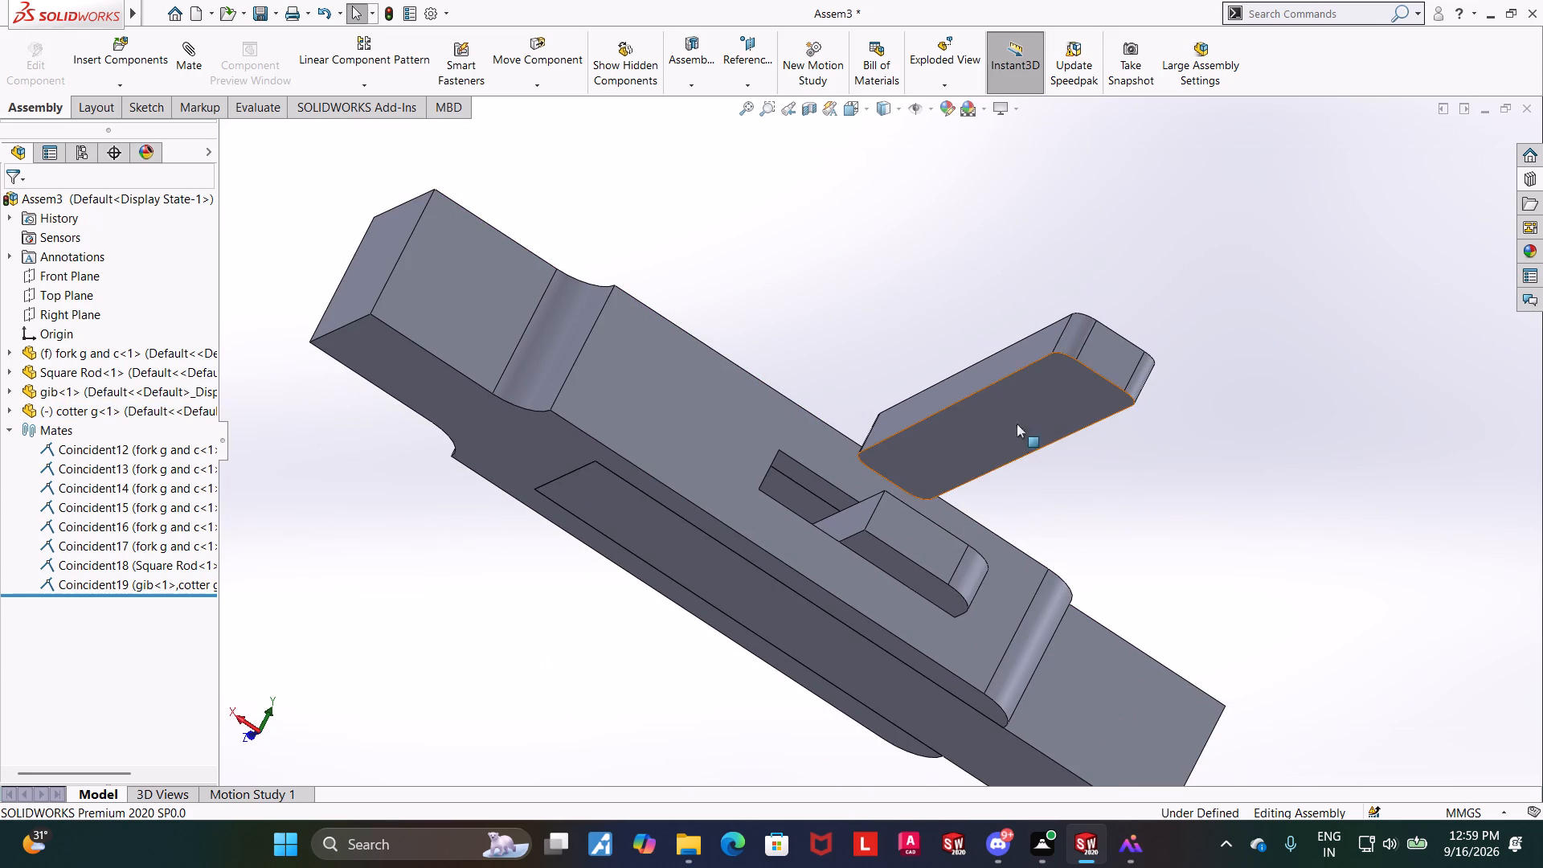
middle_drag(1181, 502, 1156, 491)
middle_drag(1222, 489, 1206, 477)
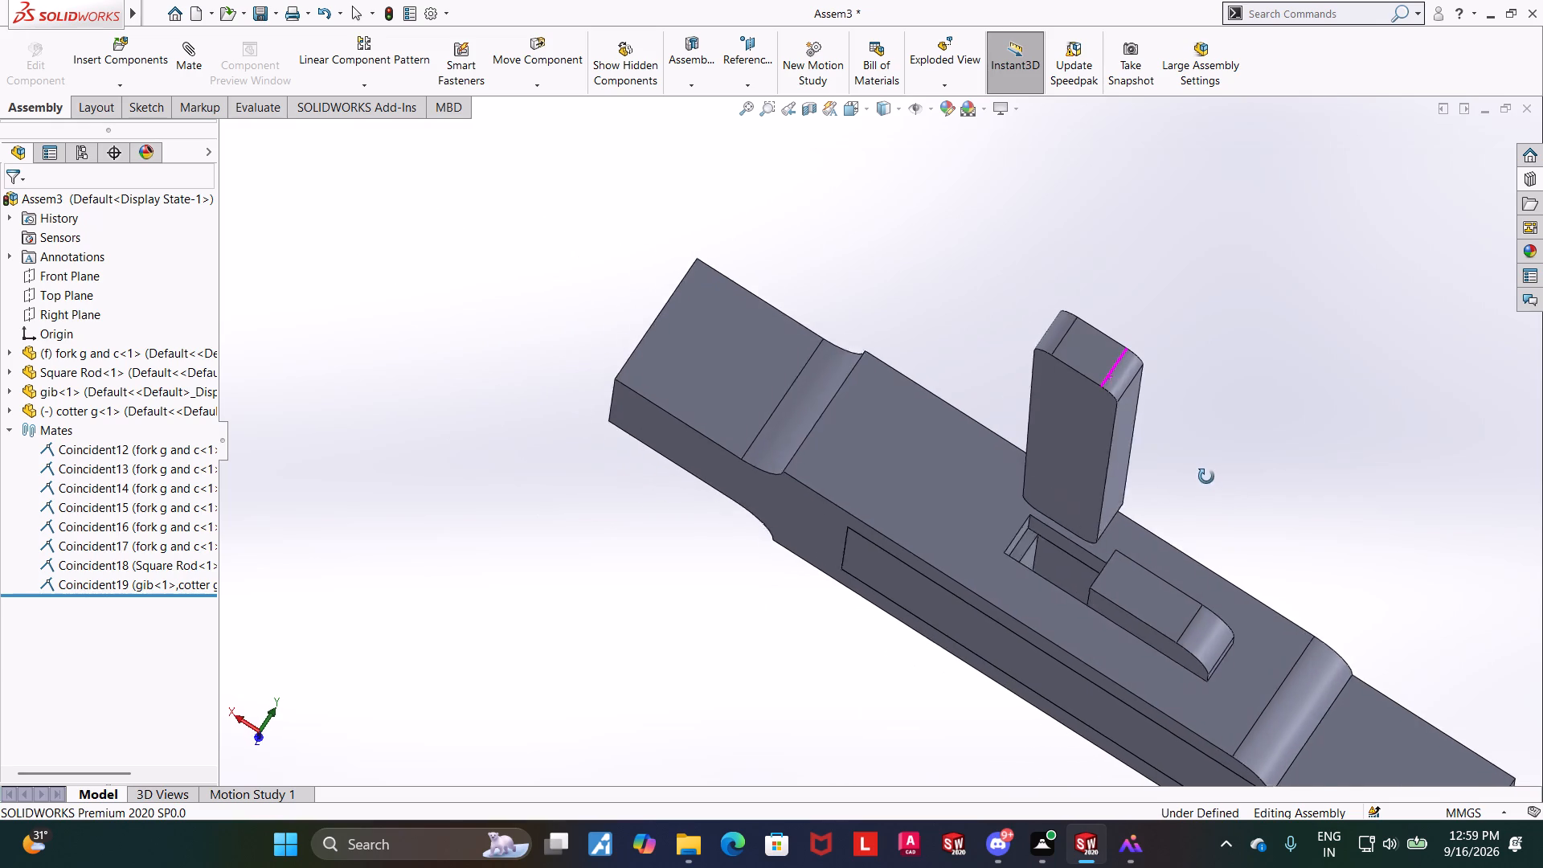
middle_drag(1206, 477, 1201, 471)
middle_drag(1194, 464, 1205, 514)
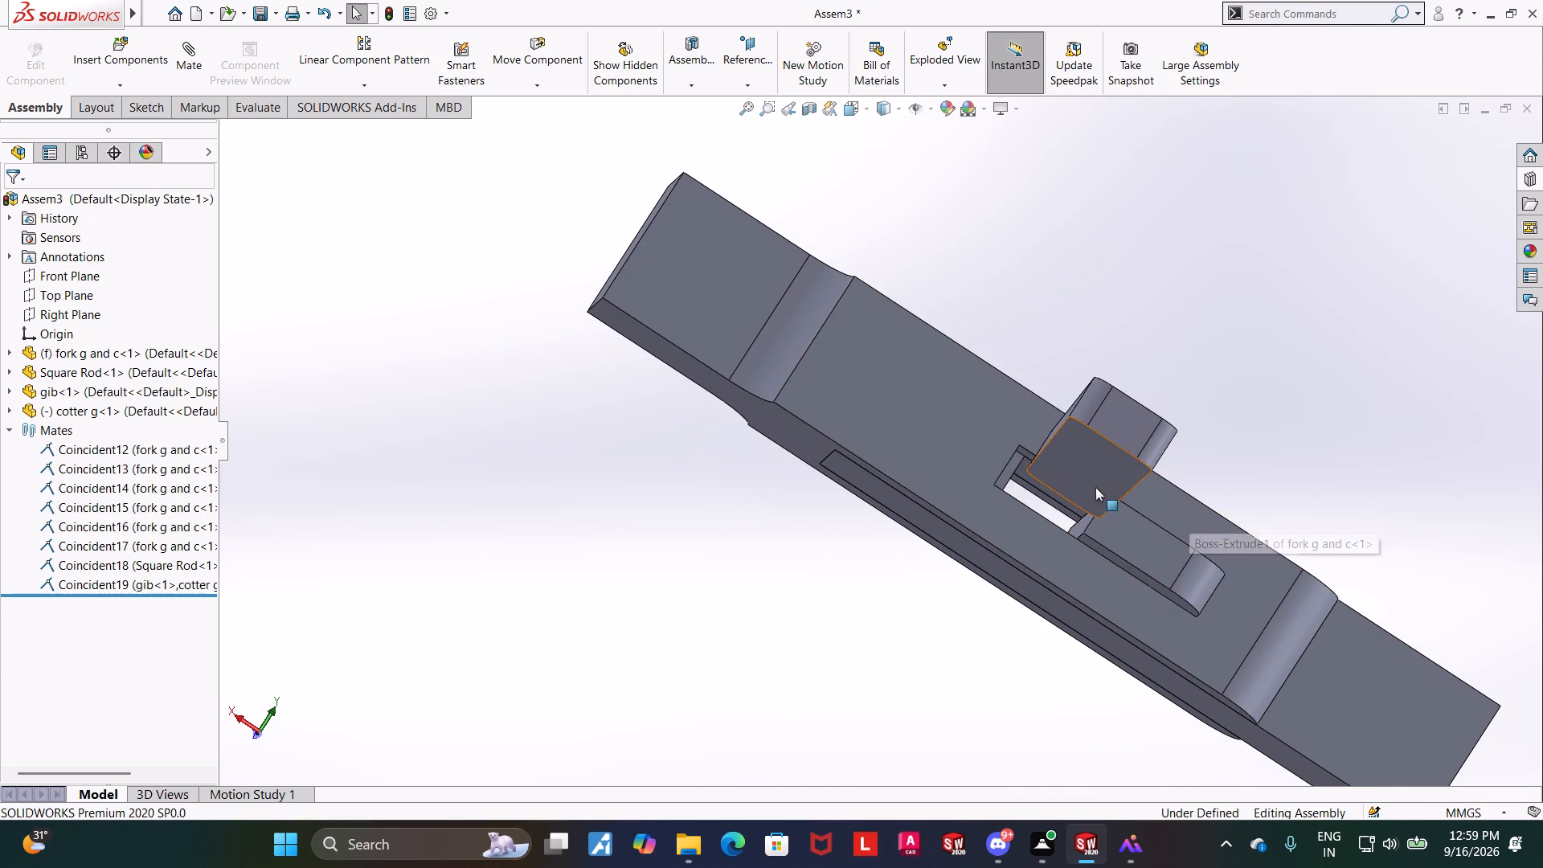
Slide the cotter through the fork and Square Rod slots and inspect its position against the gib and slot end.
drag(1106, 486, 1042, 565)
middle_drag(1201, 381, 1183, 395)
drag(1026, 503, 1028, 500)
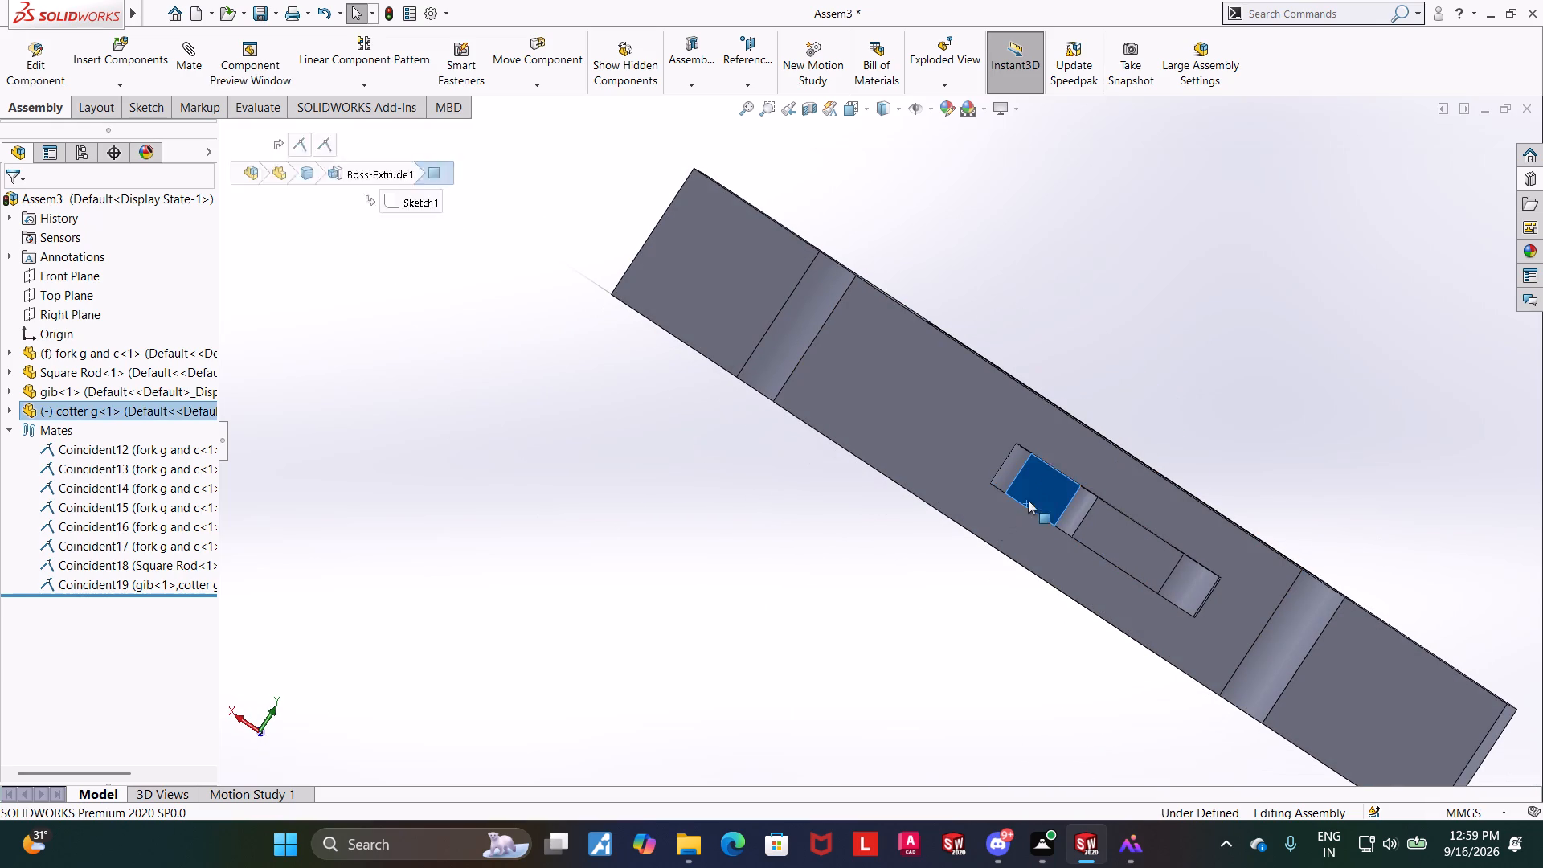
drag(1028, 500, 1141, 202)
middle_drag(1126, 423, 1177, 301)
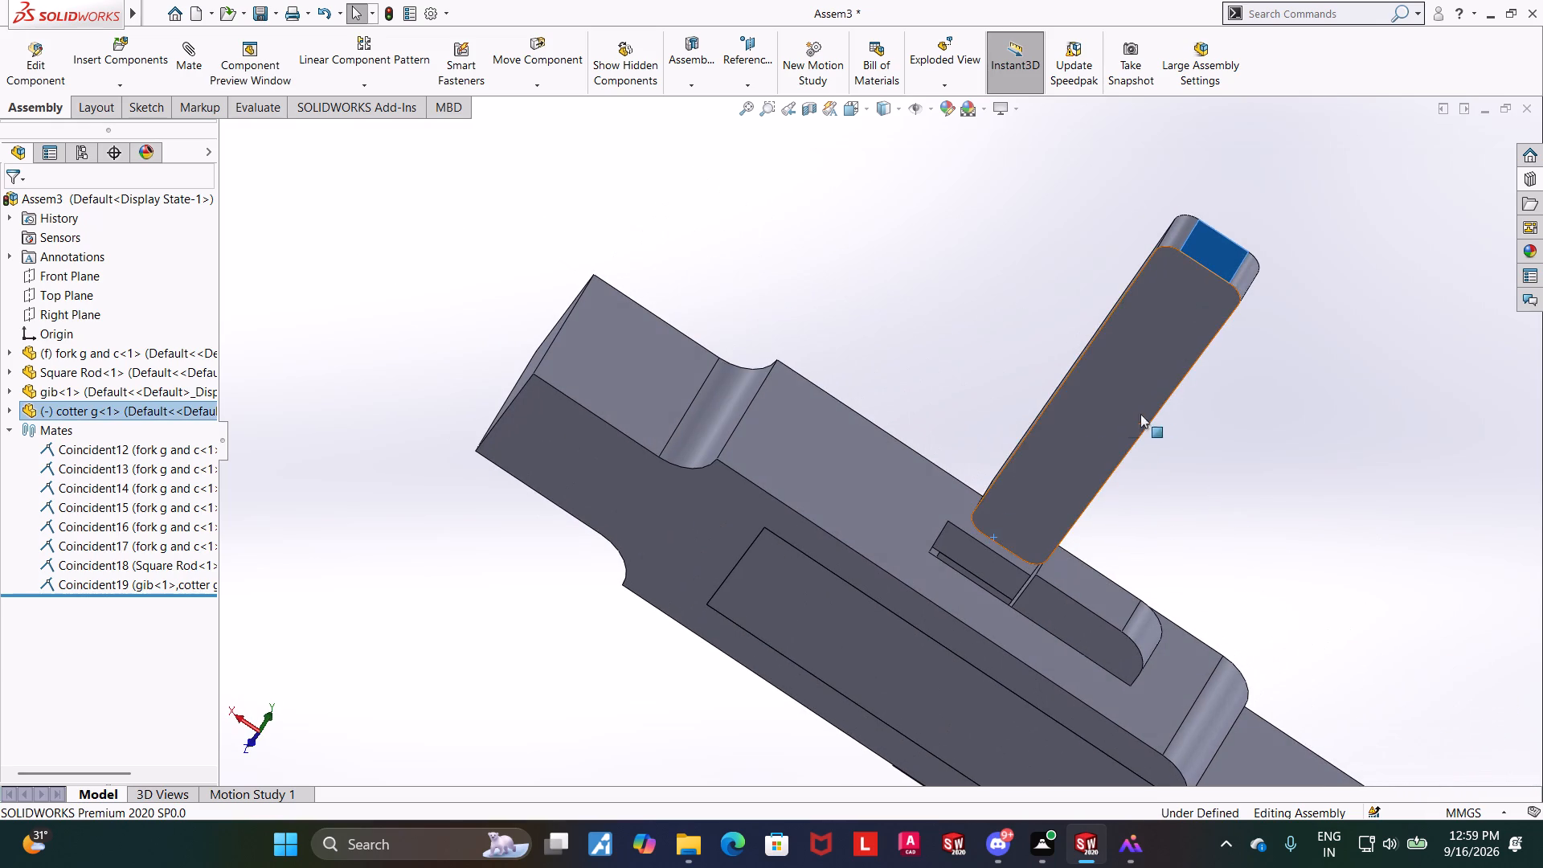
drag(1066, 413, 1125, 346)
click(1326, 479)
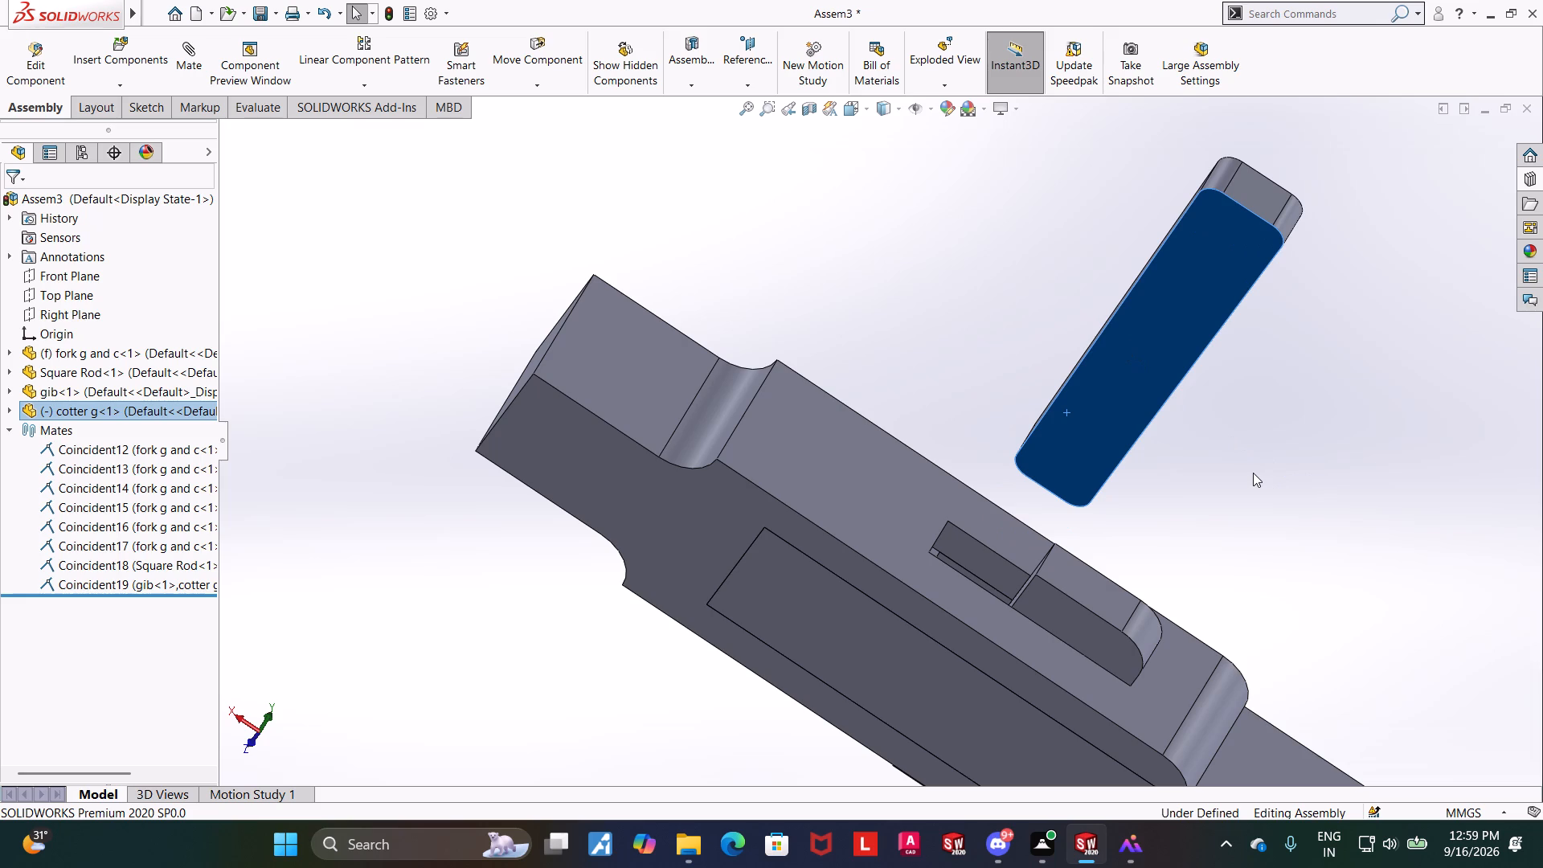
drag(1135, 392, 902, 681)
scroll(698, 669, up, 5)
middle_drag(717, 641, 772, 433)
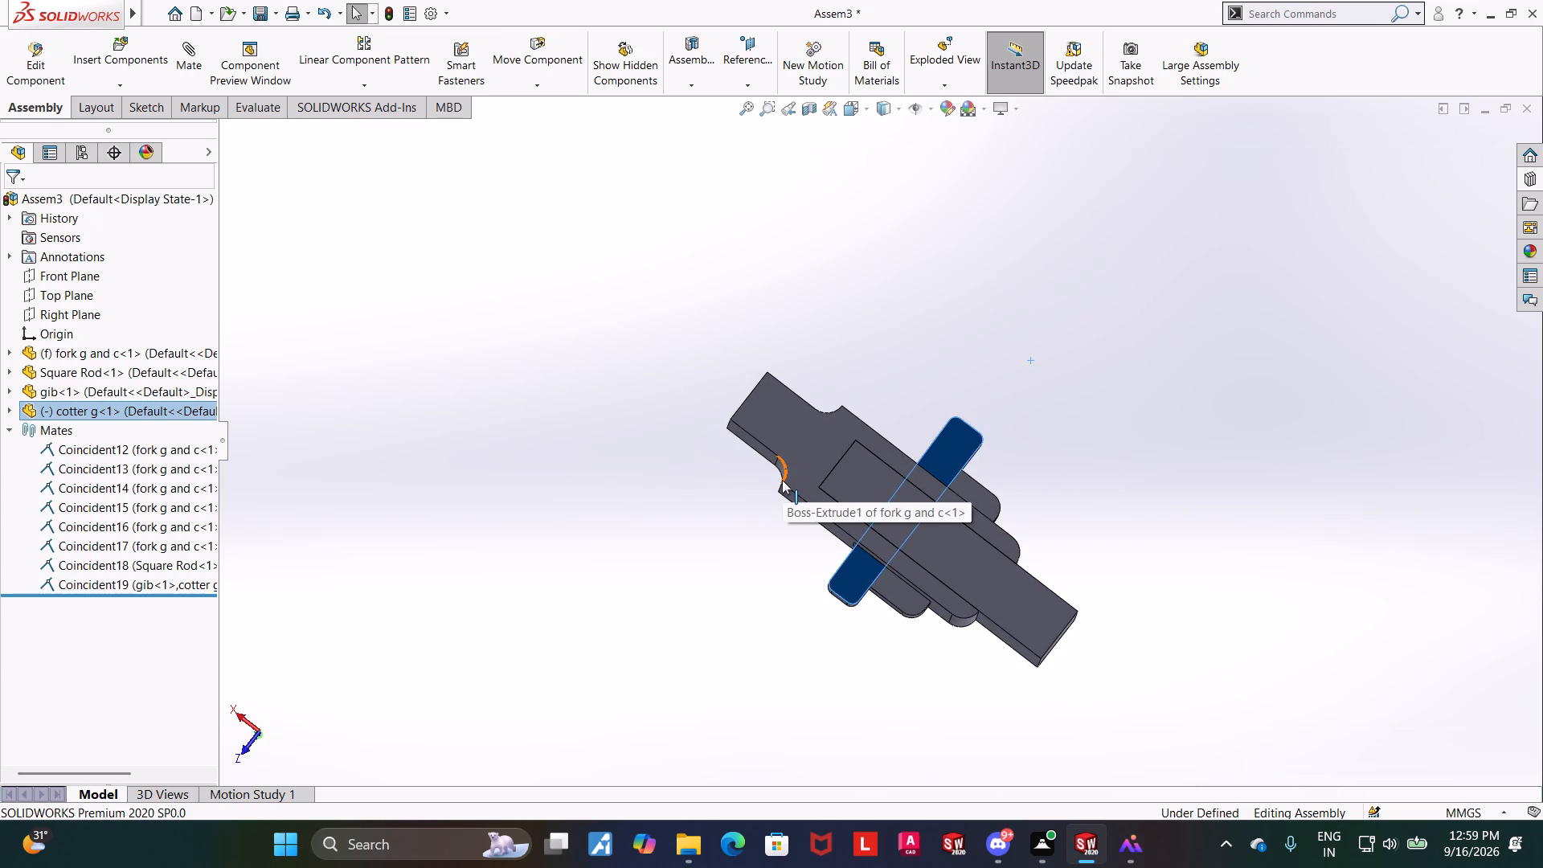
middle_drag(1048, 439, 1014, 492)
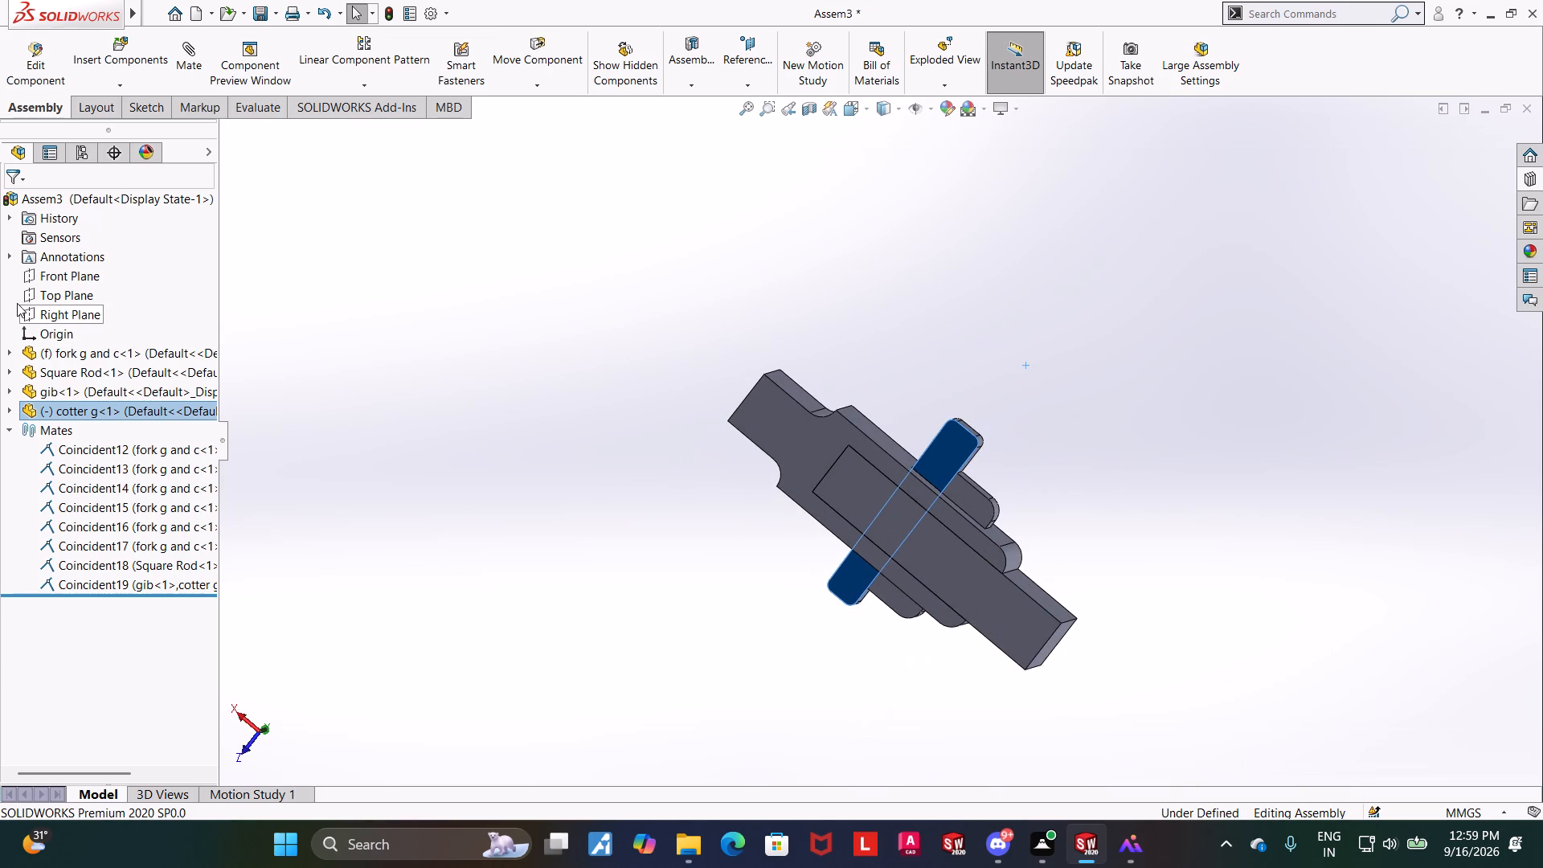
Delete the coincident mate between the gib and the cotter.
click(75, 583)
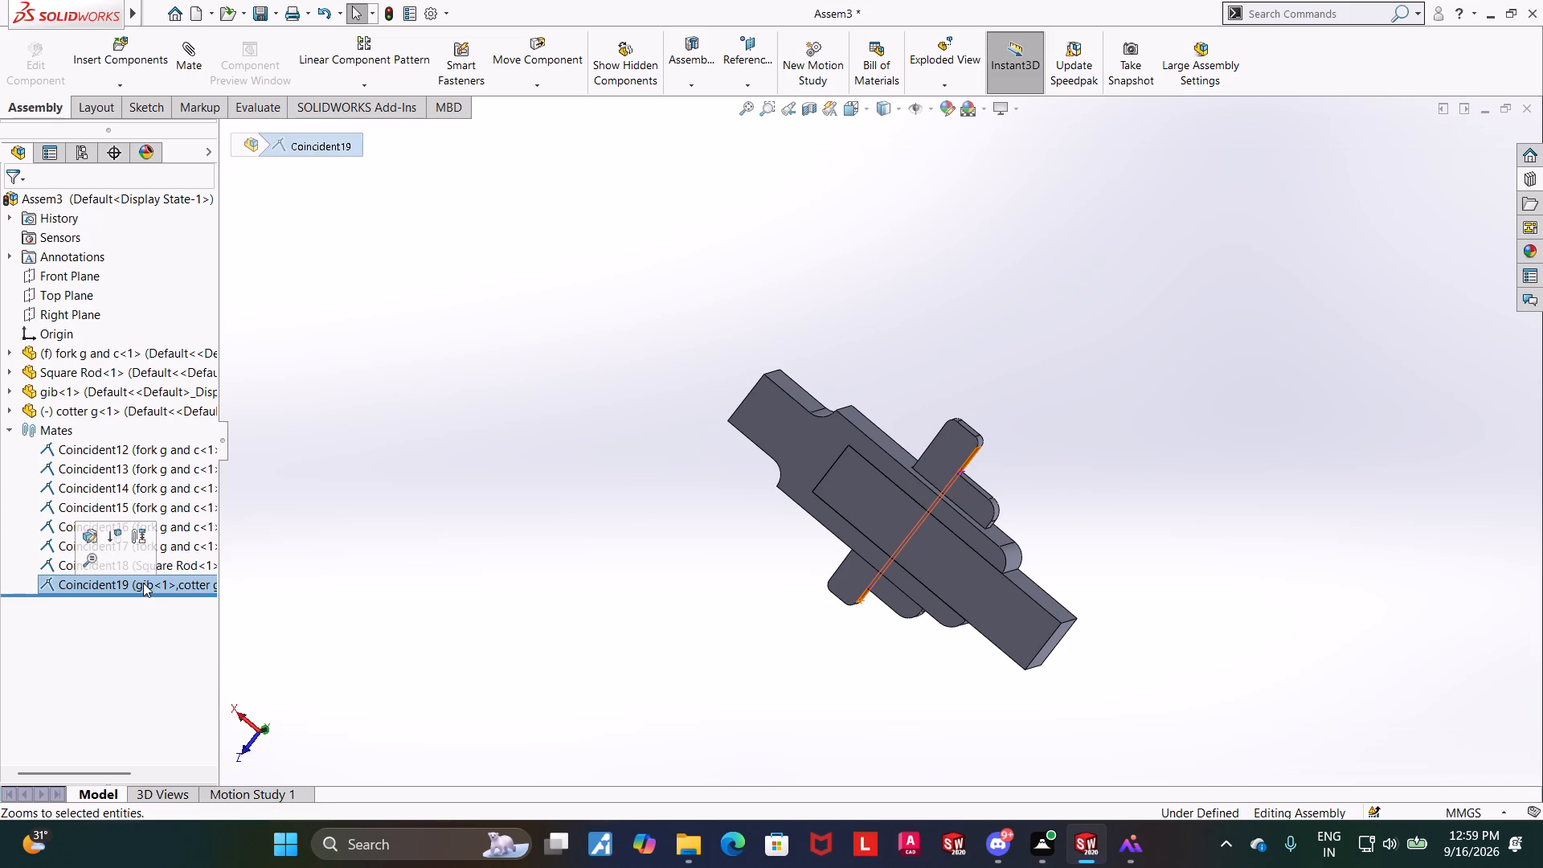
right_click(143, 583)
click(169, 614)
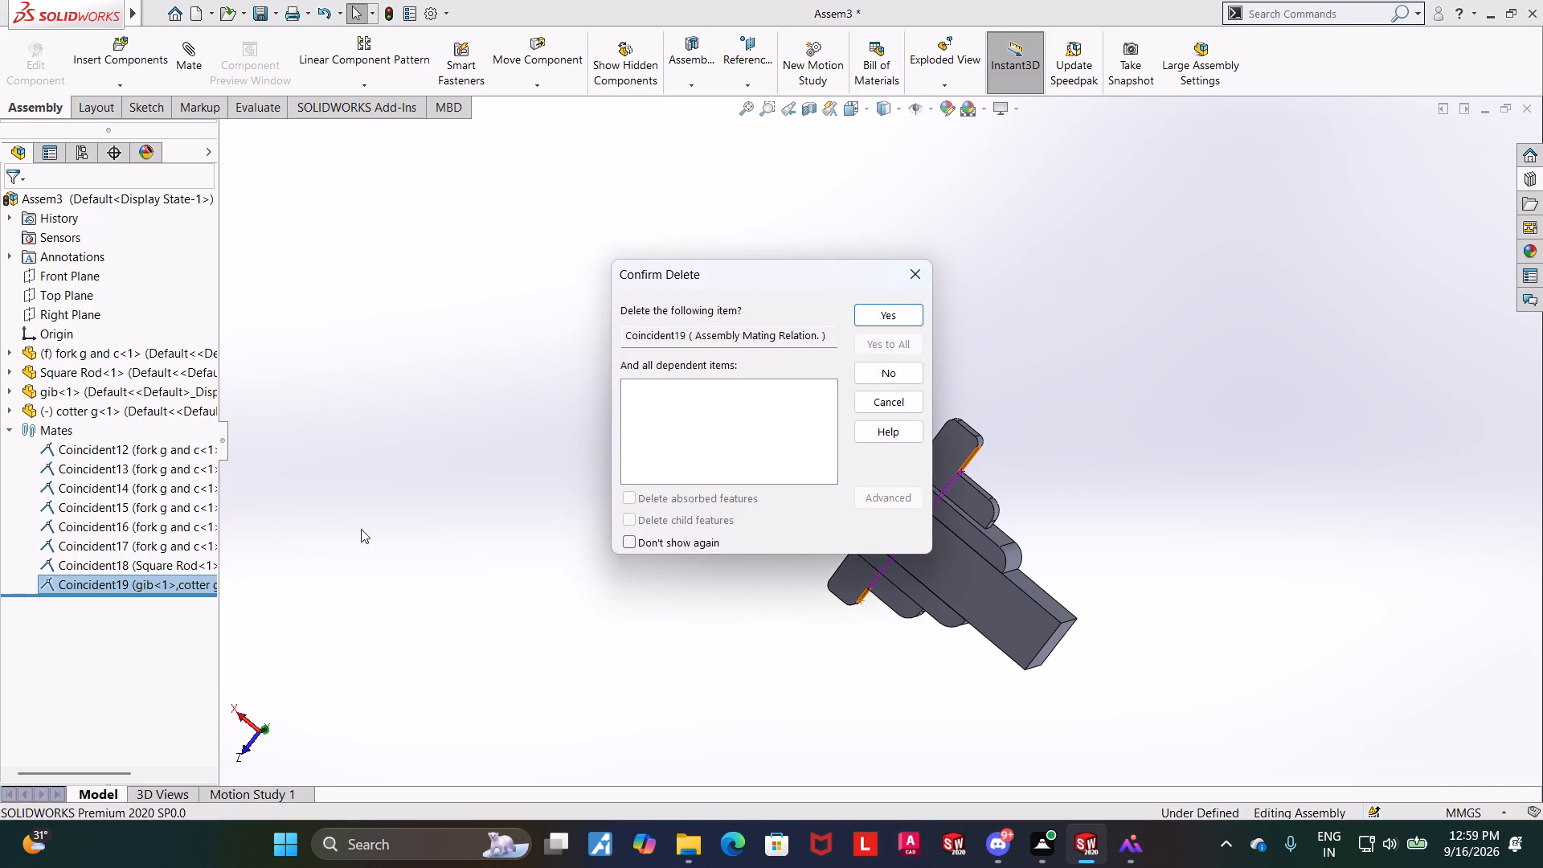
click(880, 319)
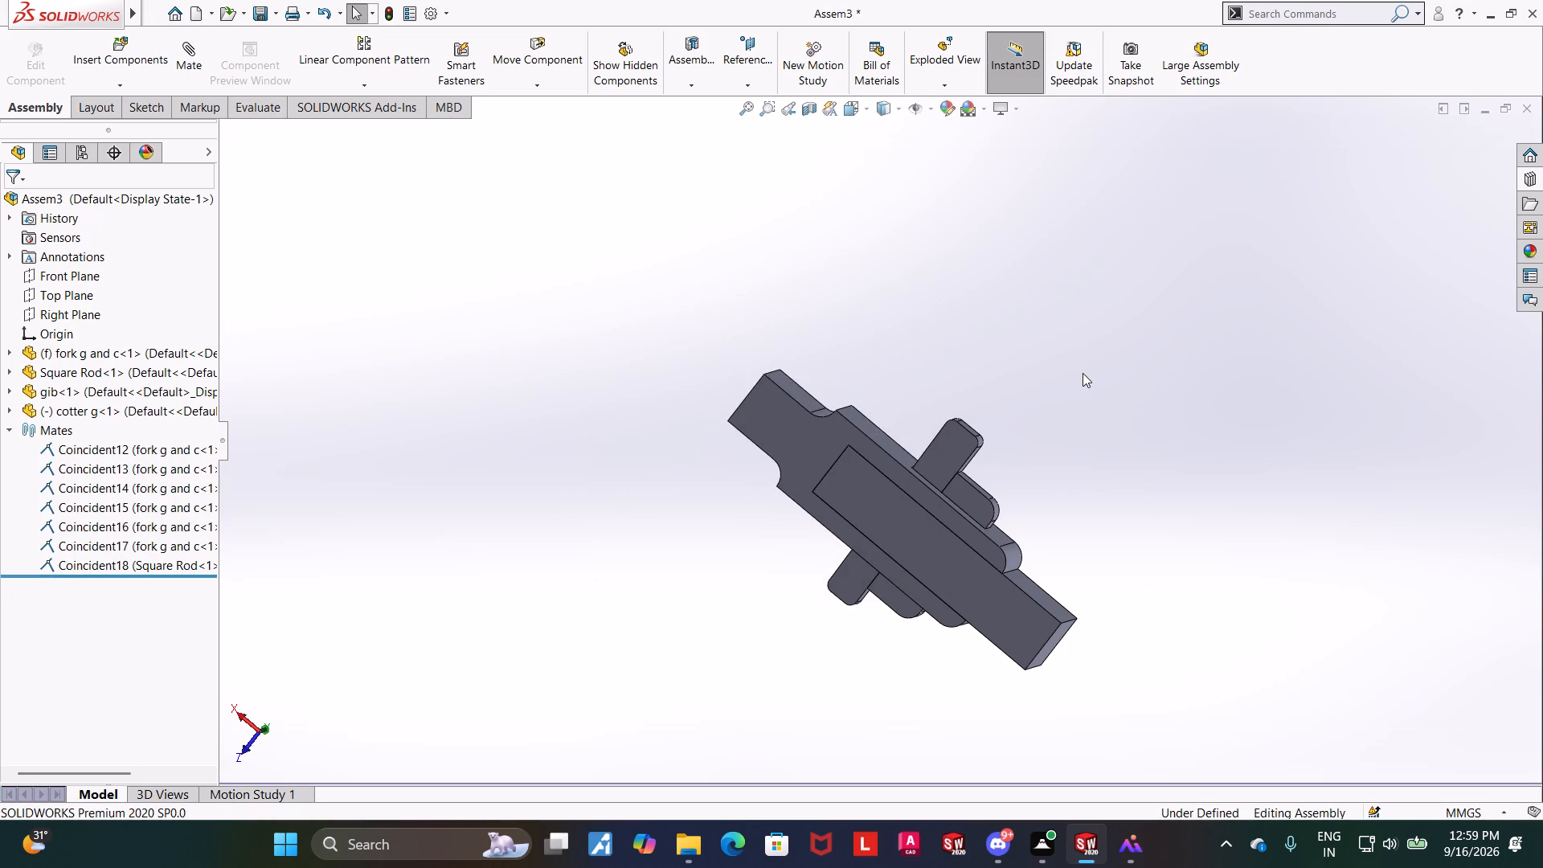
Move the cotter clear and add a coincident mate between the Square Rod slot's end wall and the cotter's narrow edge face.
drag(935, 461, 1123, 295)
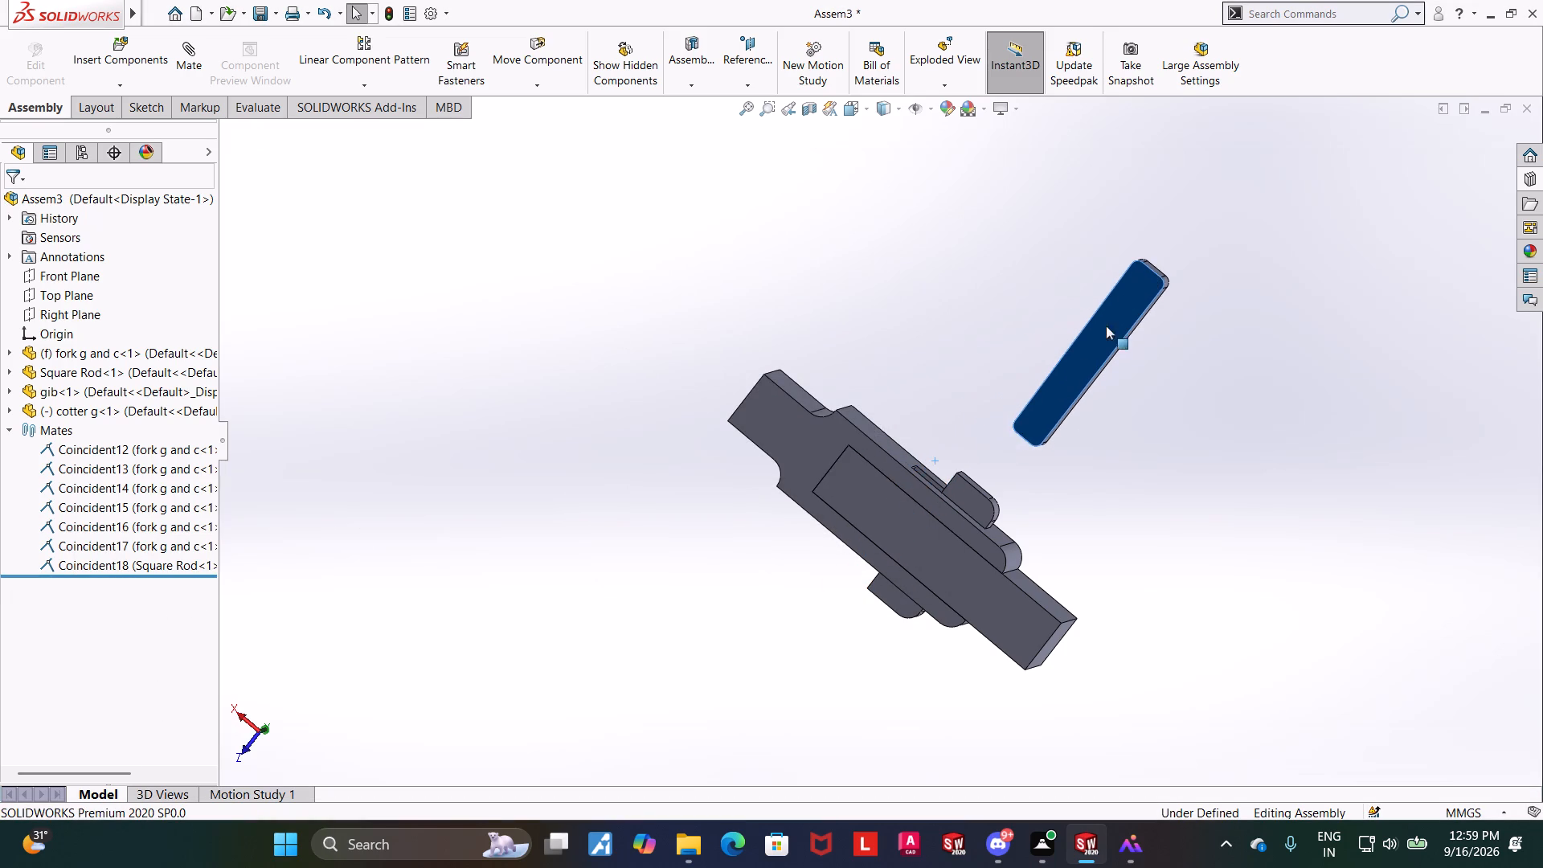
middle_drag(965, 422, 922, 445)
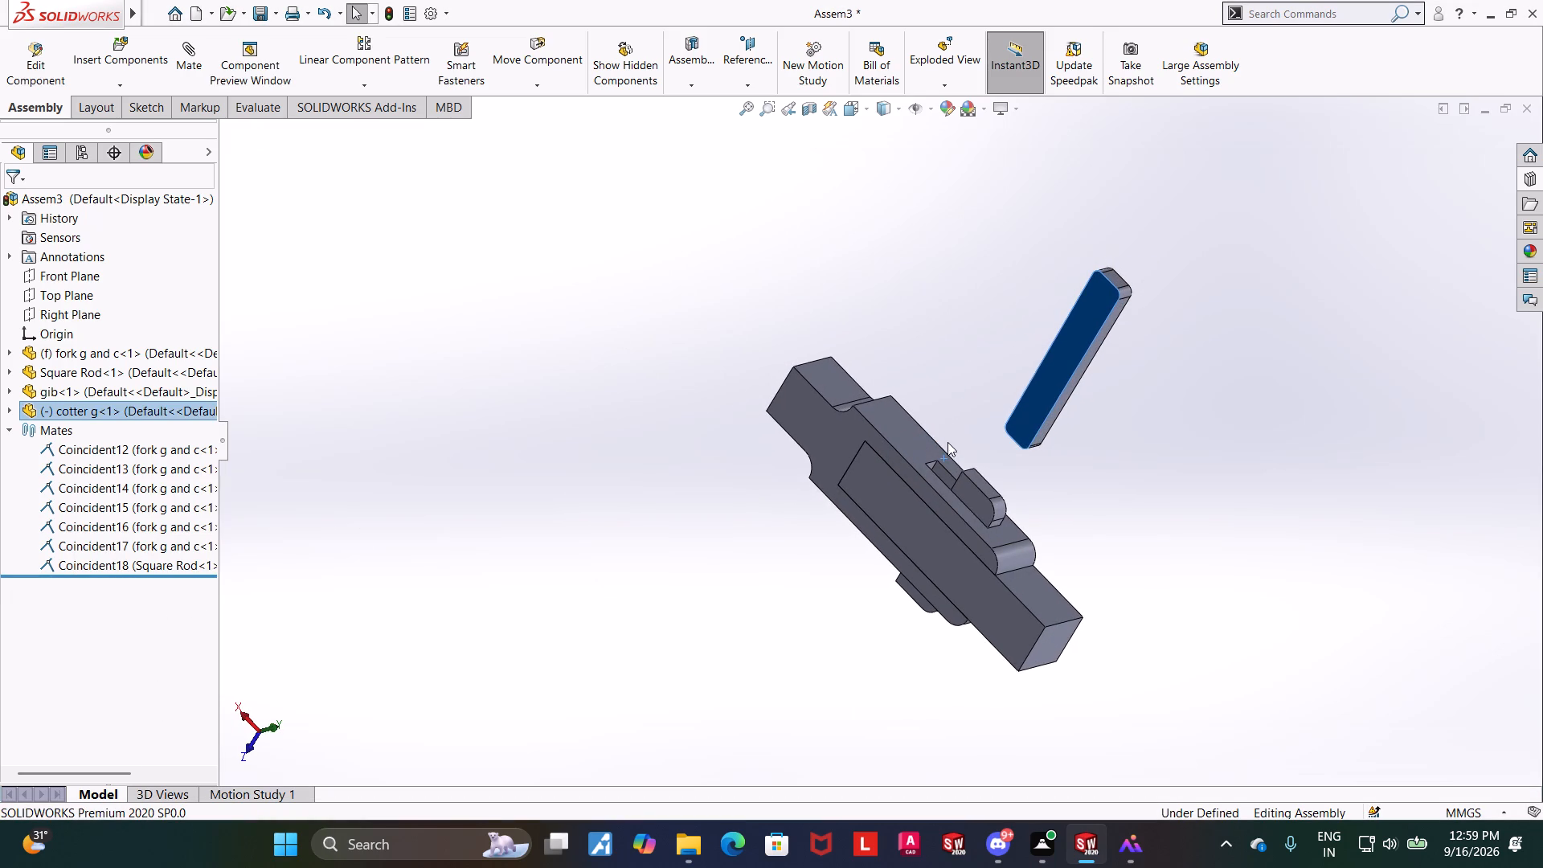
scroll(951, 444, down, 4)
middle_drag(1066, 522, 1016, 617)
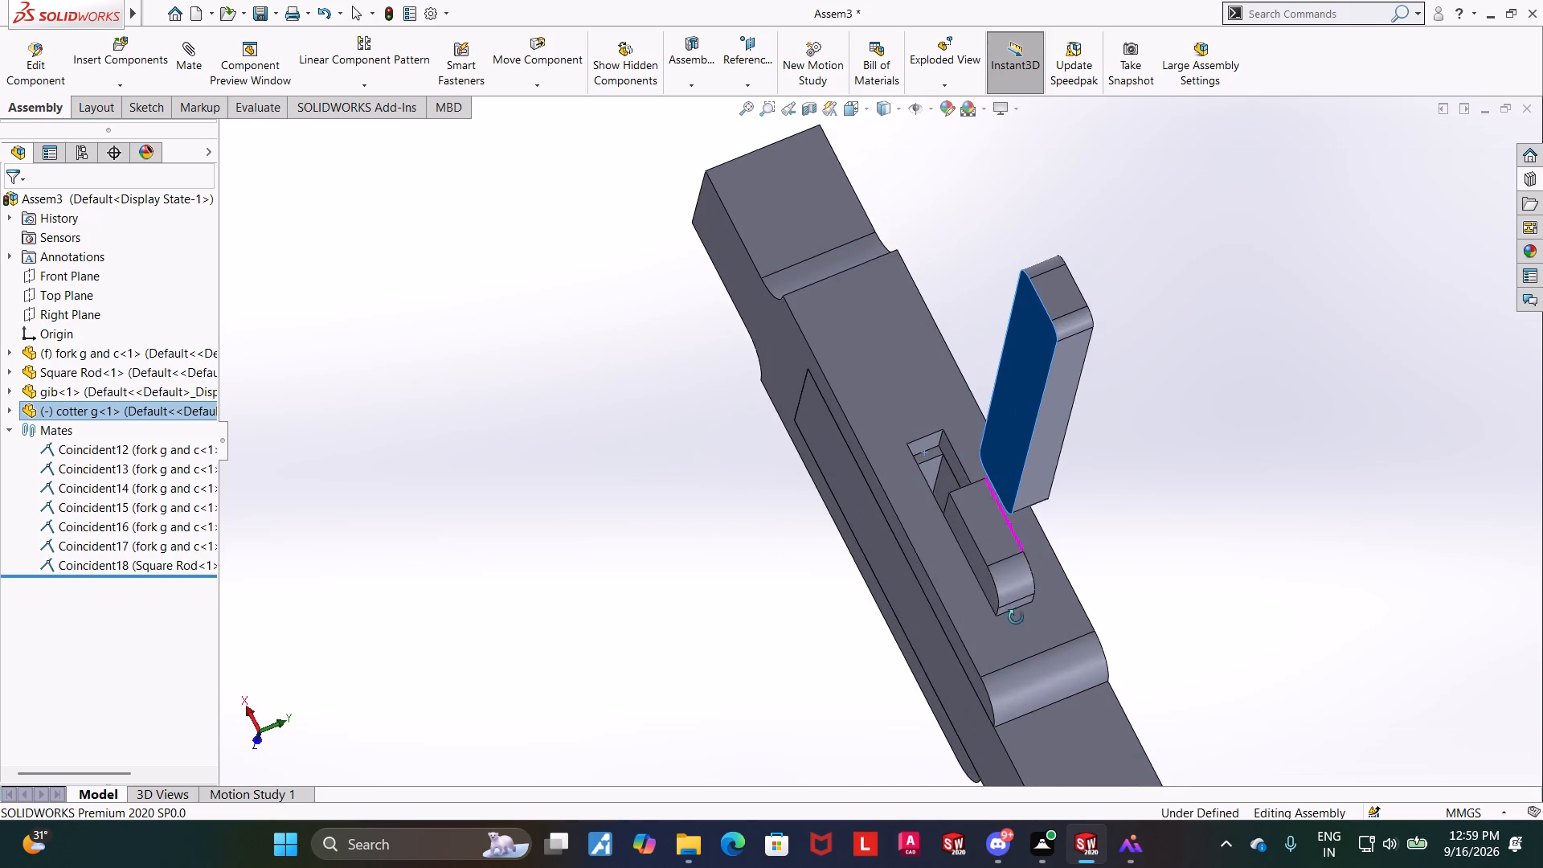
middle_drag(1016, 617, 1015, 616)
scroll(941, 470, down, 6)
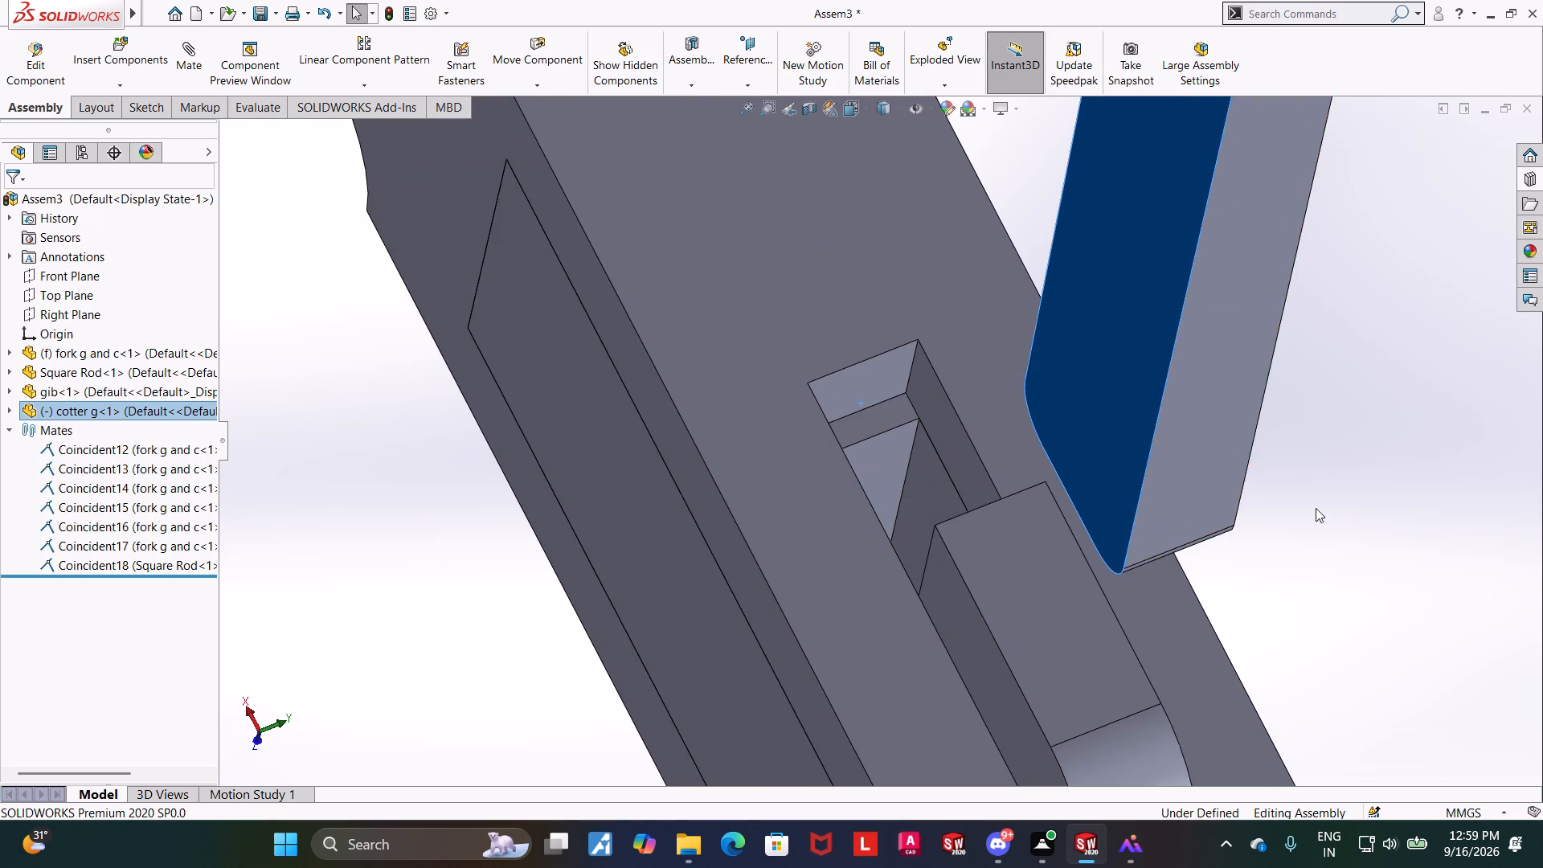
middle_drag(1310, 488, 1304, 461)
click(936, 592)
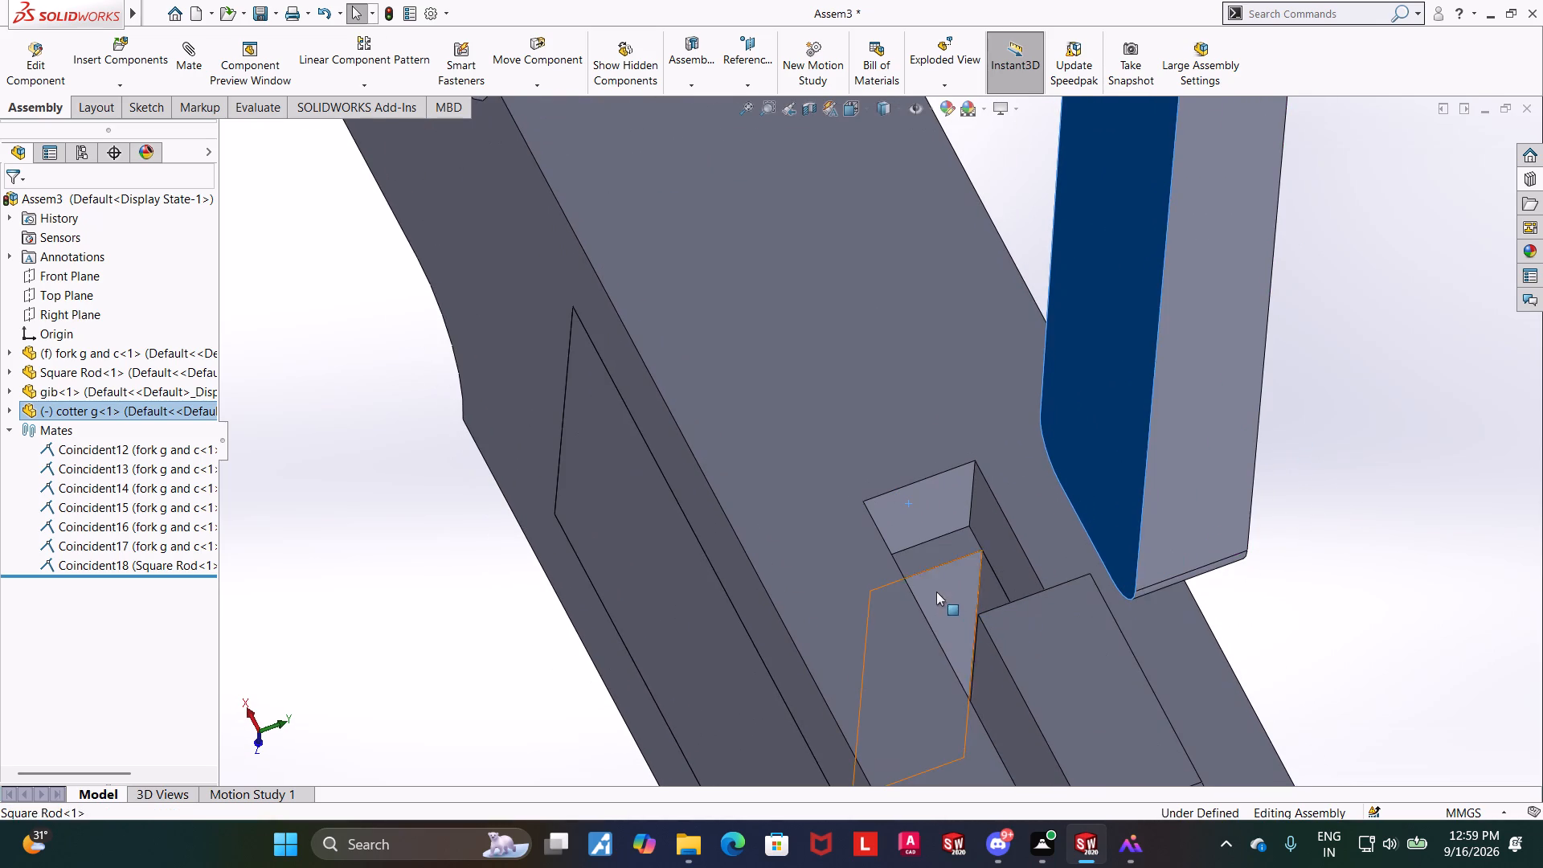
scroll(1424, 505, up, 4)
middle_drag(1289, 479, 1364, 607)
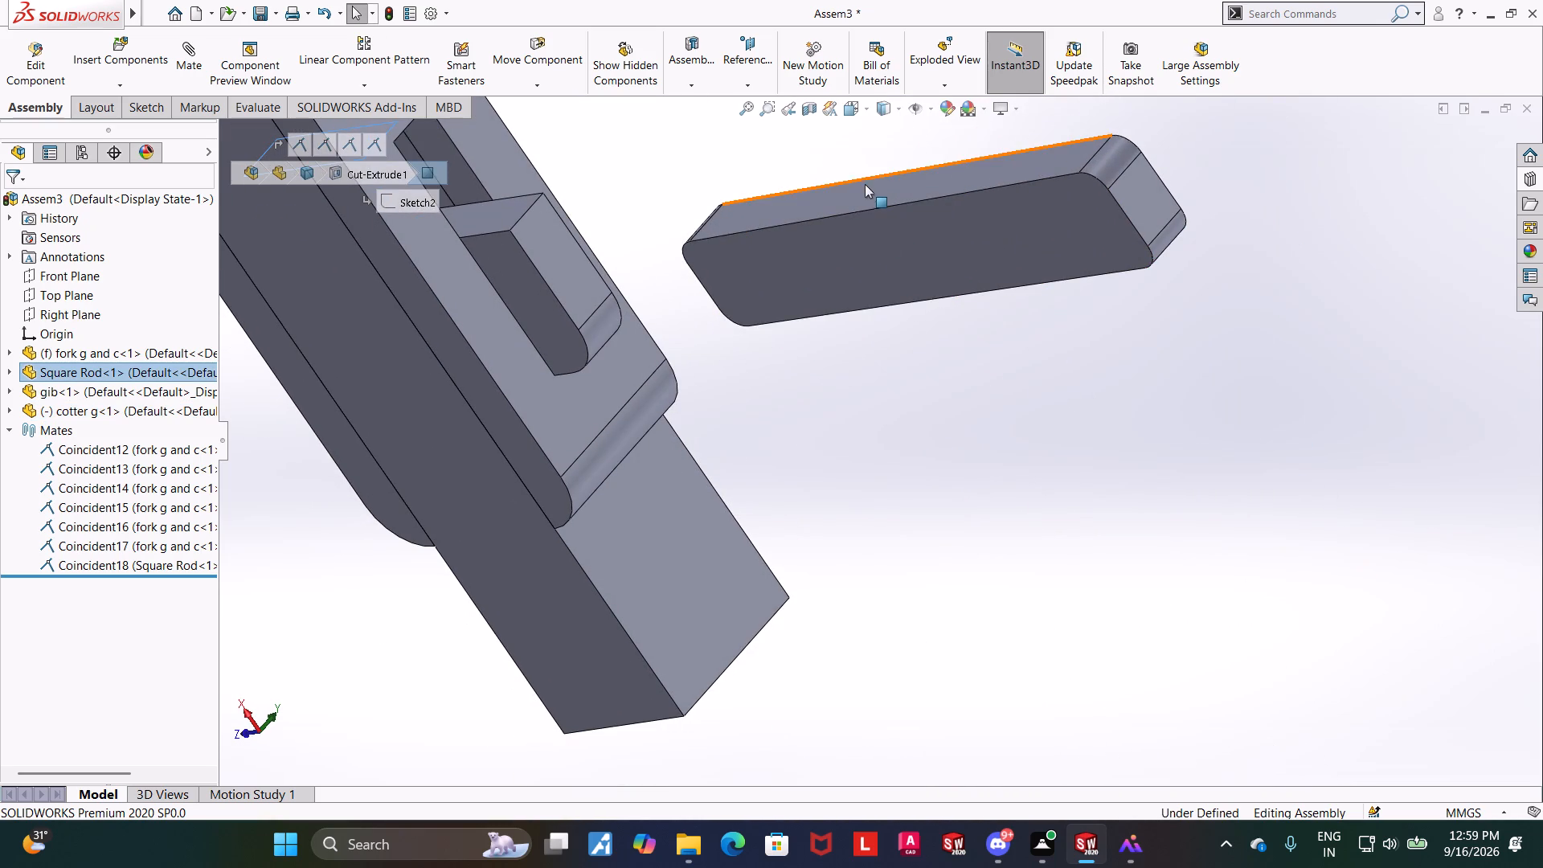
ctrl+click(872, 190)
click(190, 54)
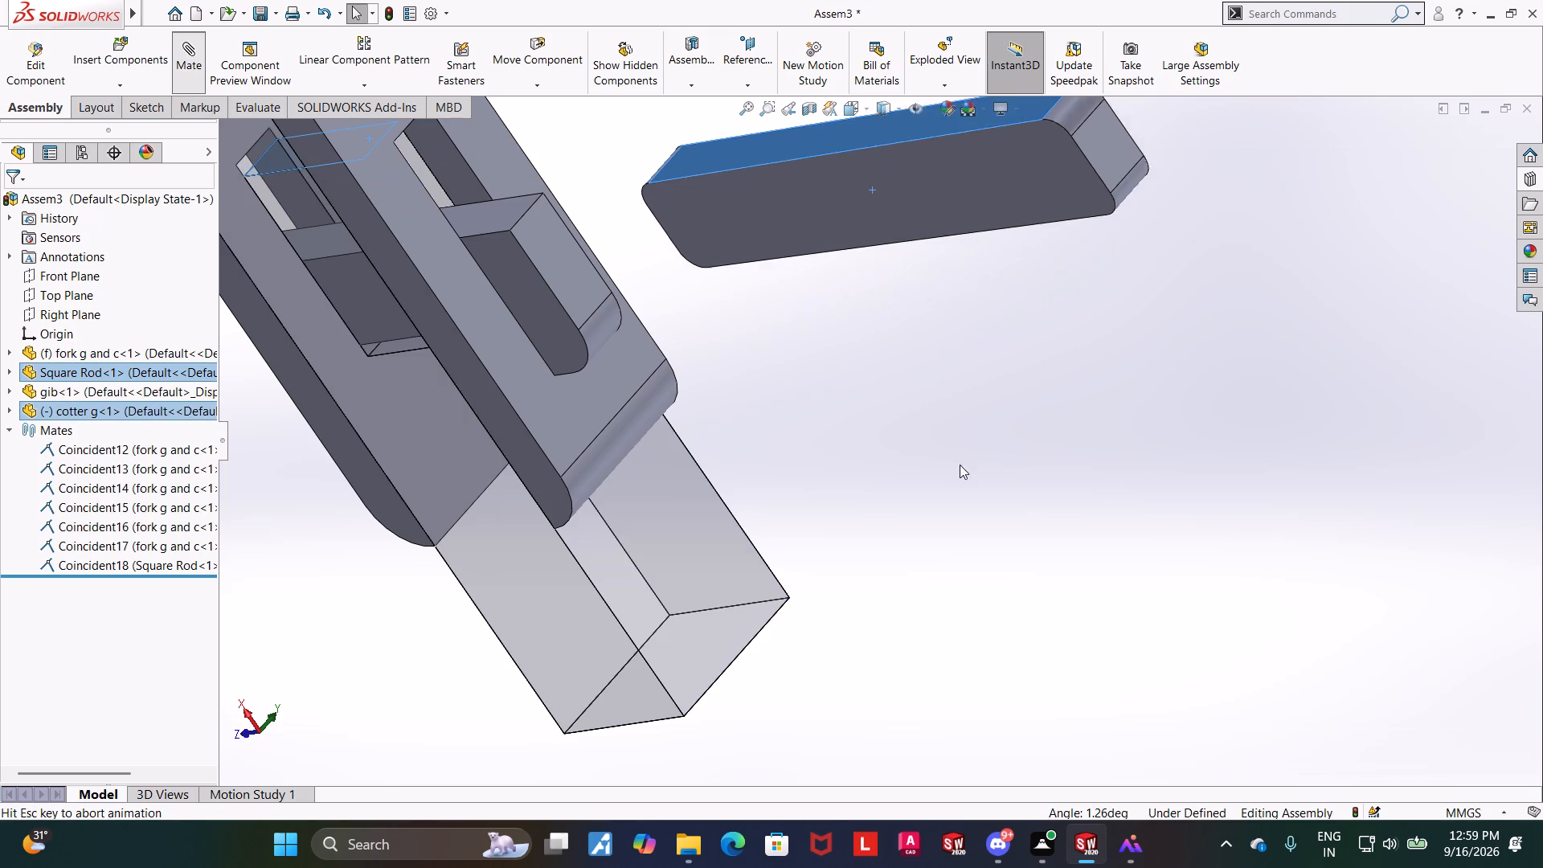
click(8, 205)
Slide the cotter through the fork and Square Rod slots and examine its fit beside the gib from several angles.
scroll(595, 283, up, 4)
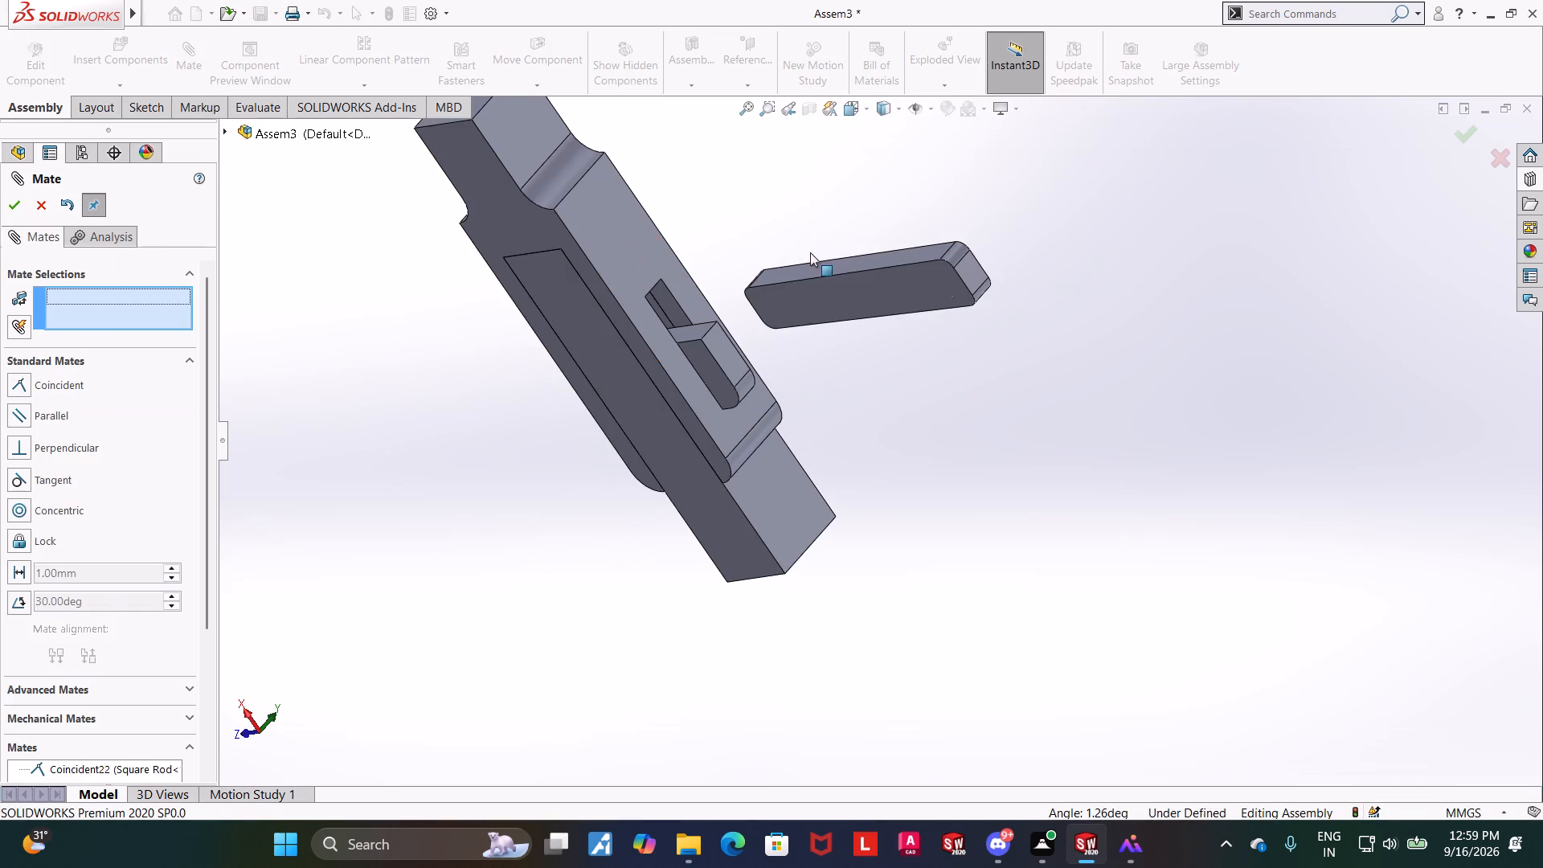
scroll(810, 252, down, 1)
drag(864, 305, 591, 346)
middle_drag(1009, 344, 1066, 166)
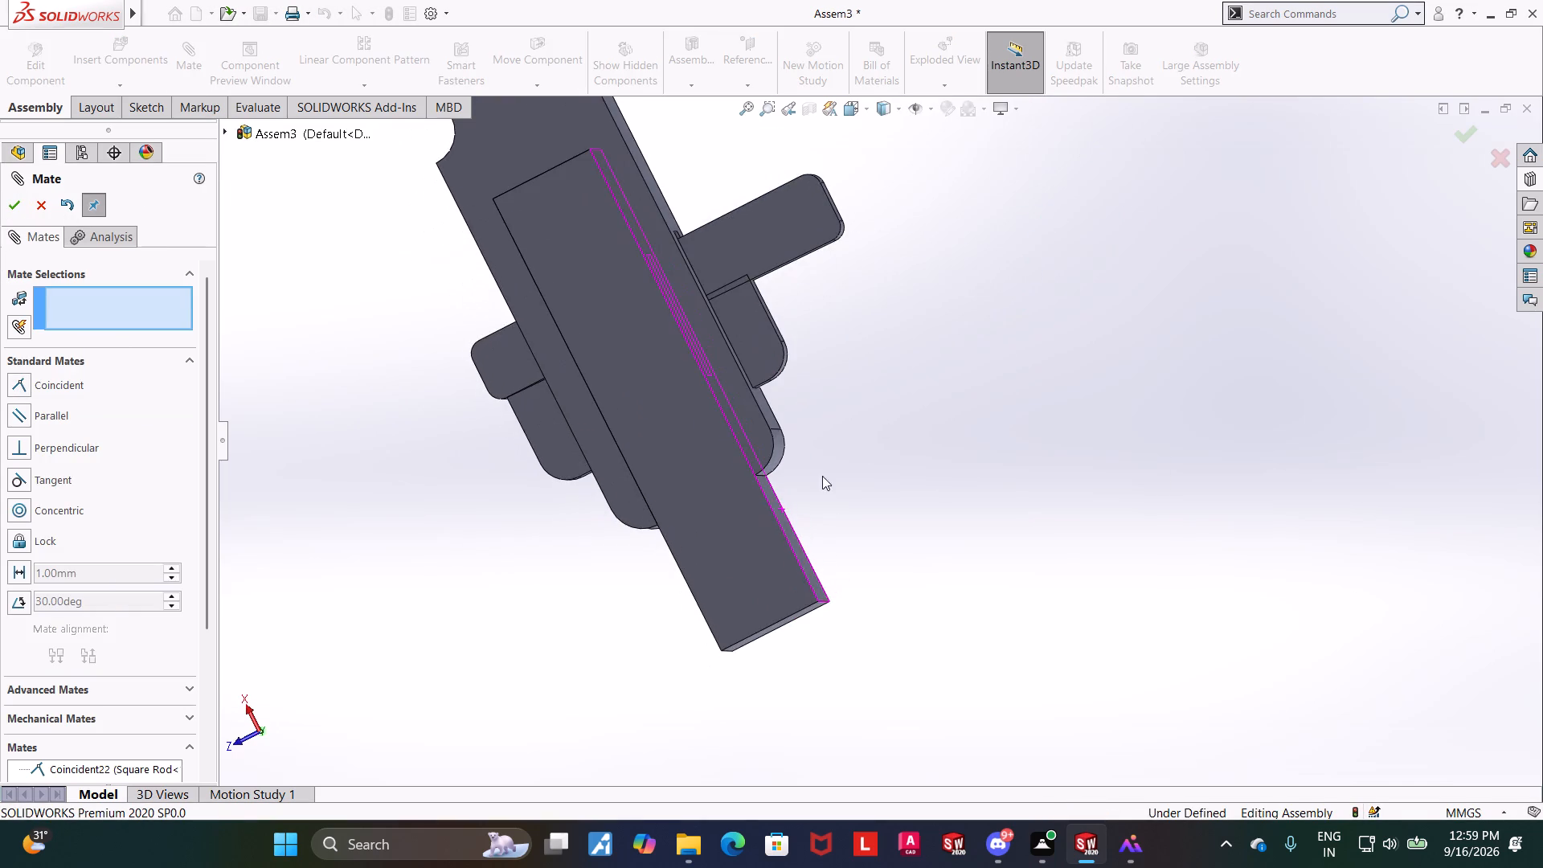
scroll(837, 451, up, 1)
middle_drag(837, 450, 893, 553)
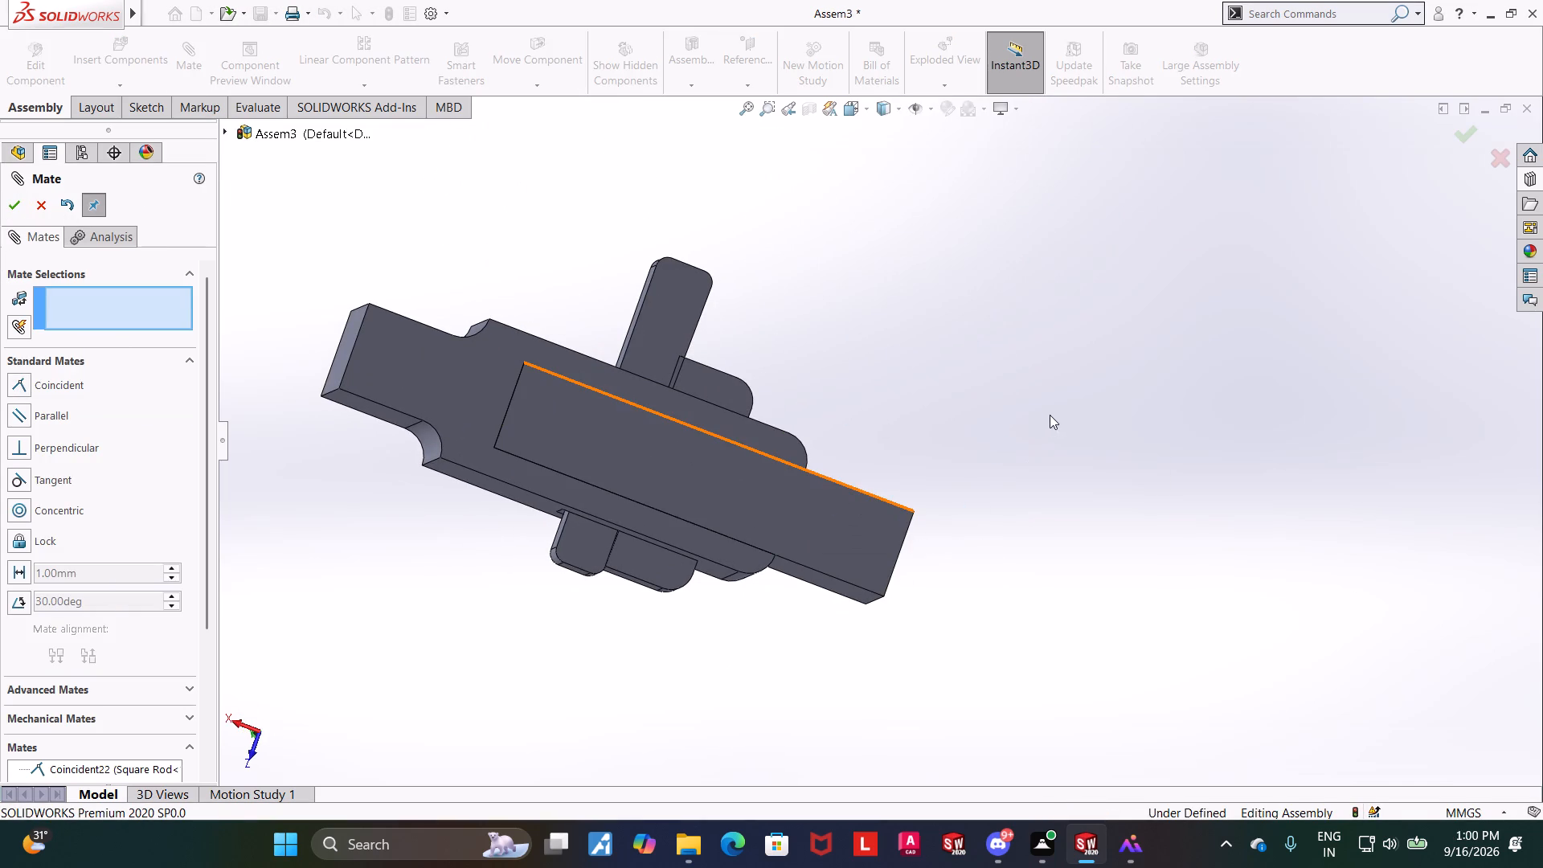
middle_drag(1017, 373, 1070, 379)
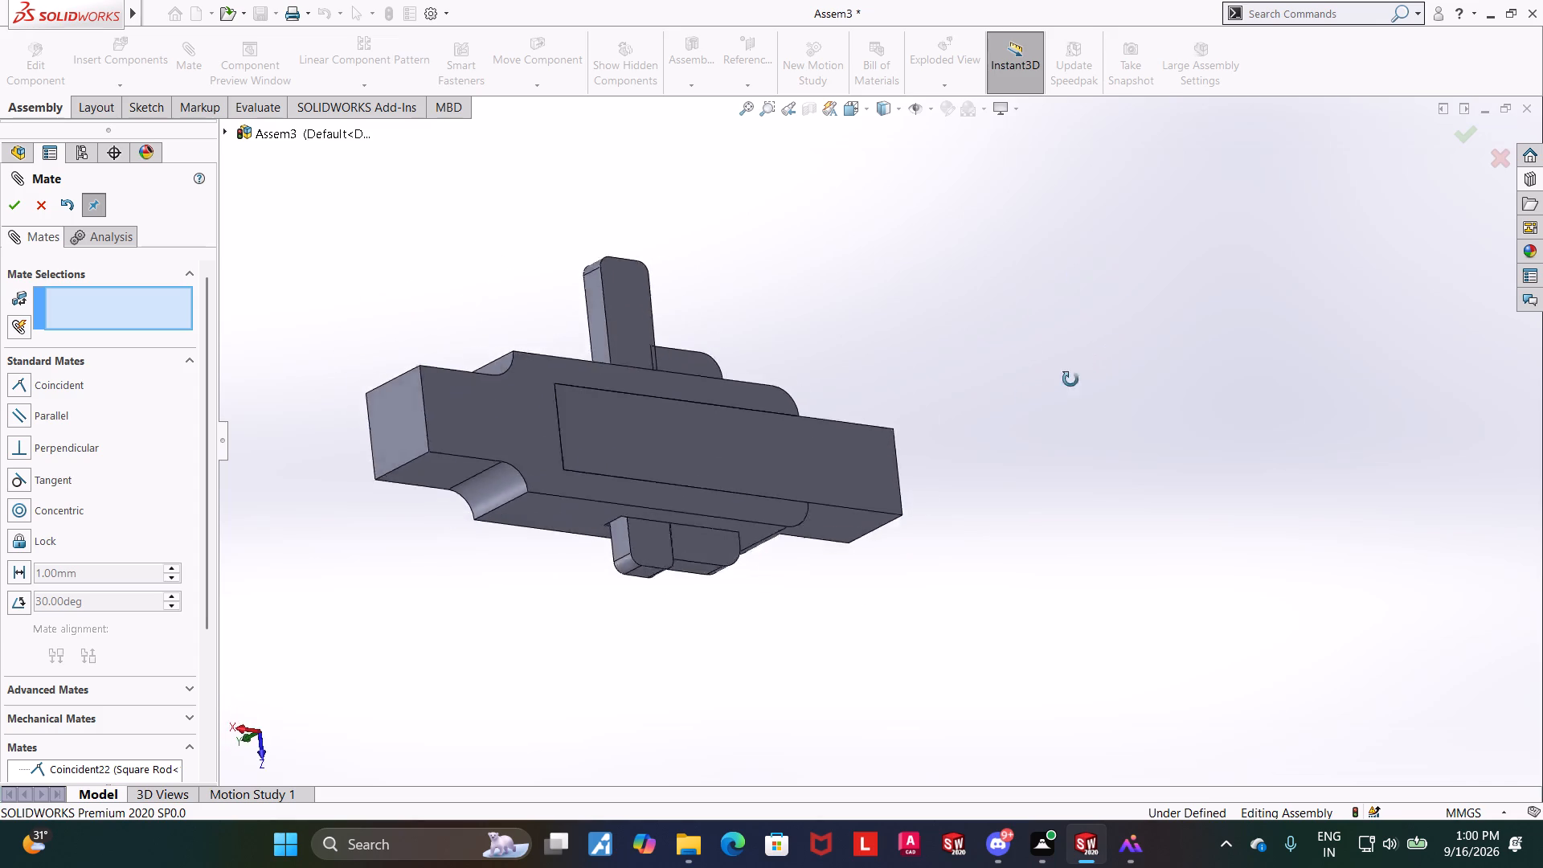
middle_drag(1070, 379, 1001, 501)
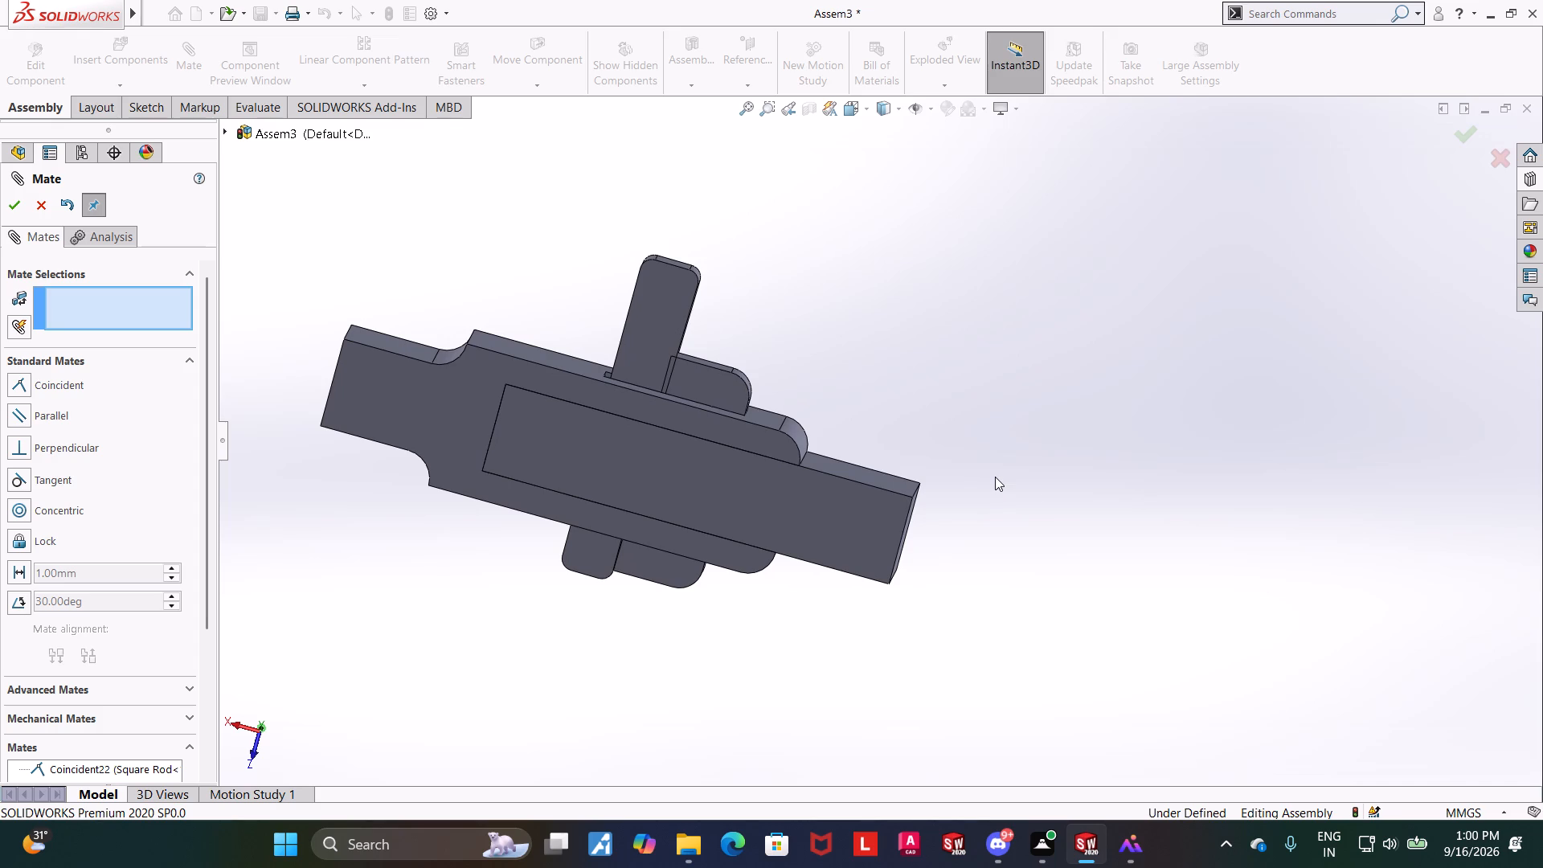
middle_drag(917, 510, 876, 703)
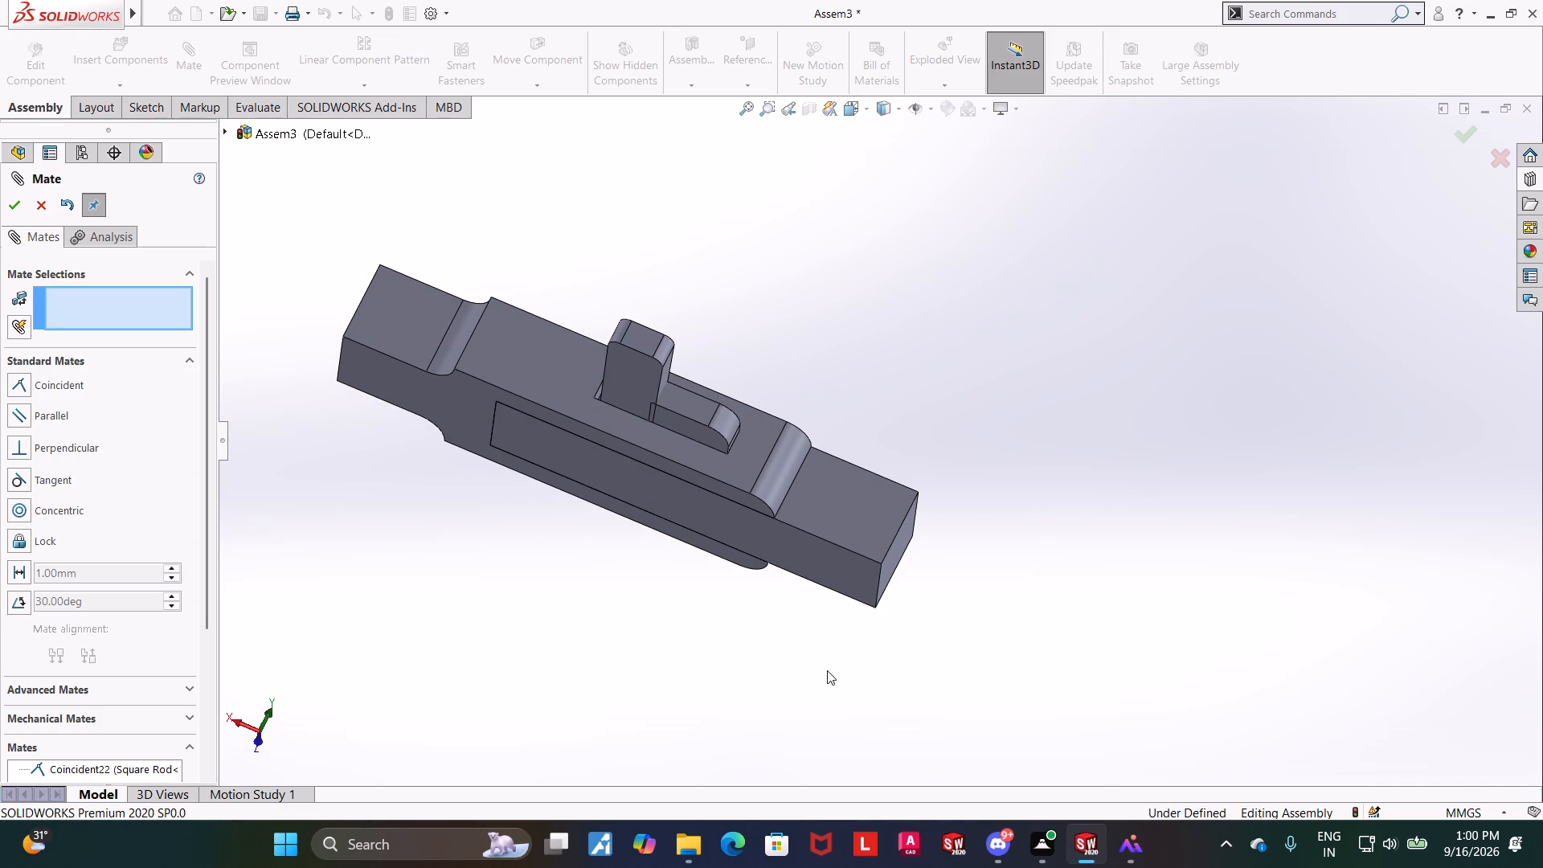
middle_drag(827, 670, 892, 417)
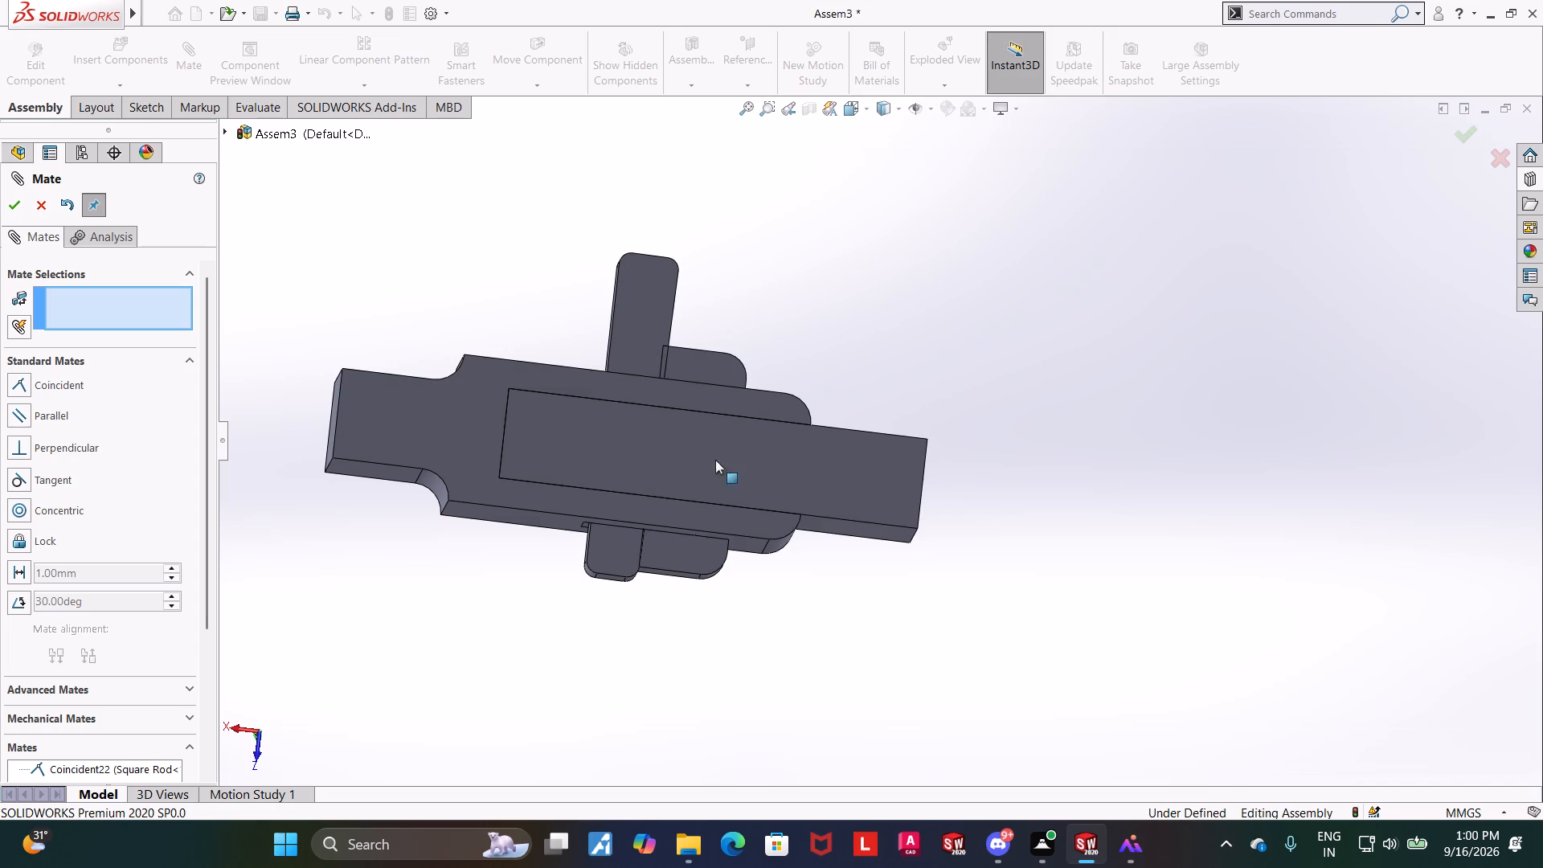
middle_drag(662, 588, 698, 518)
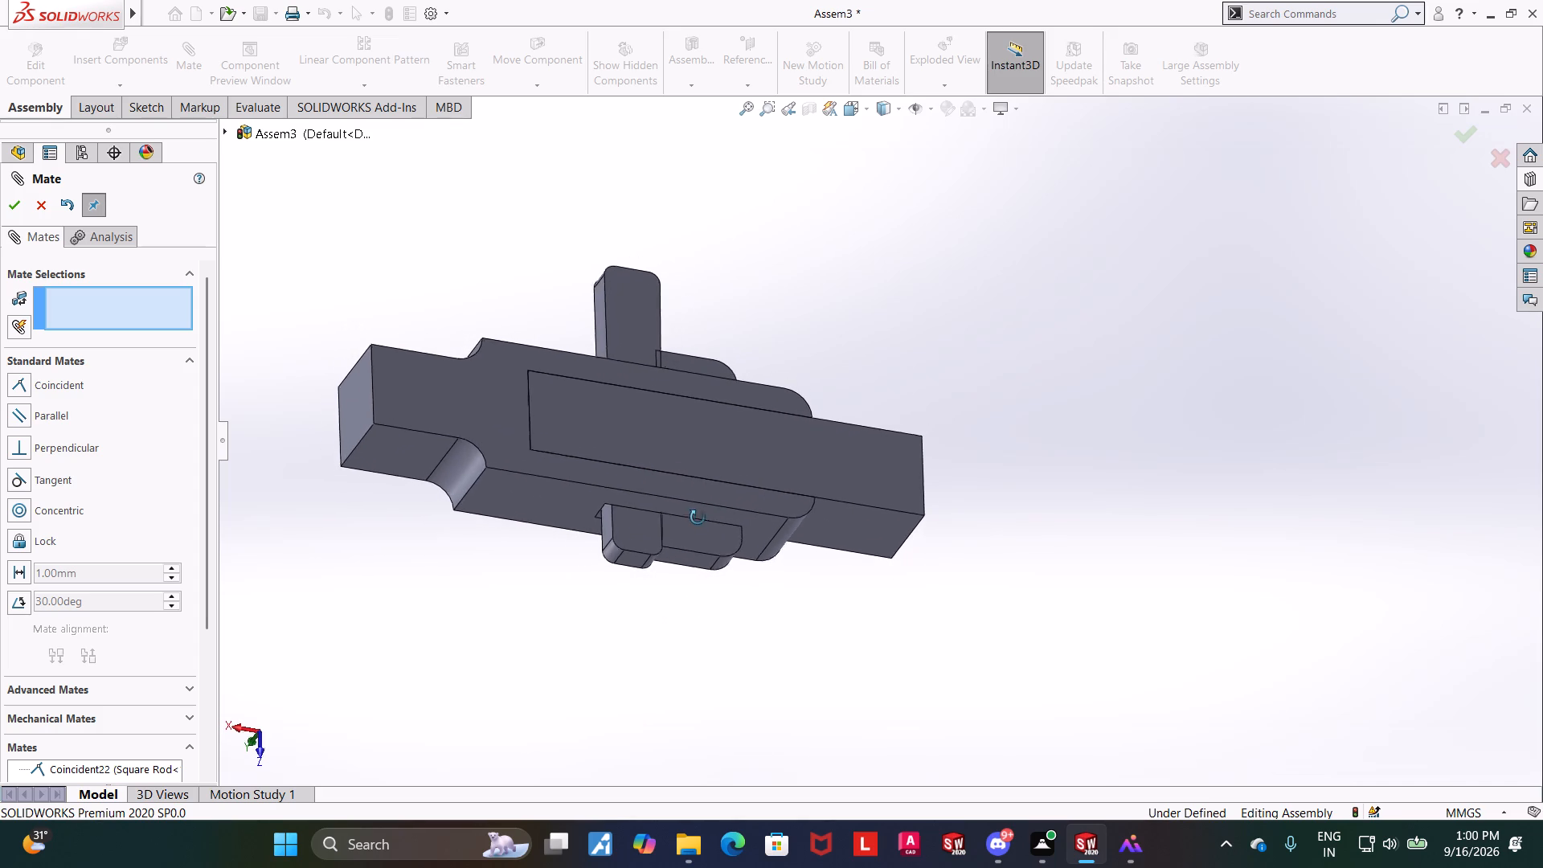
middle_drag(698, 518, 694, 527)
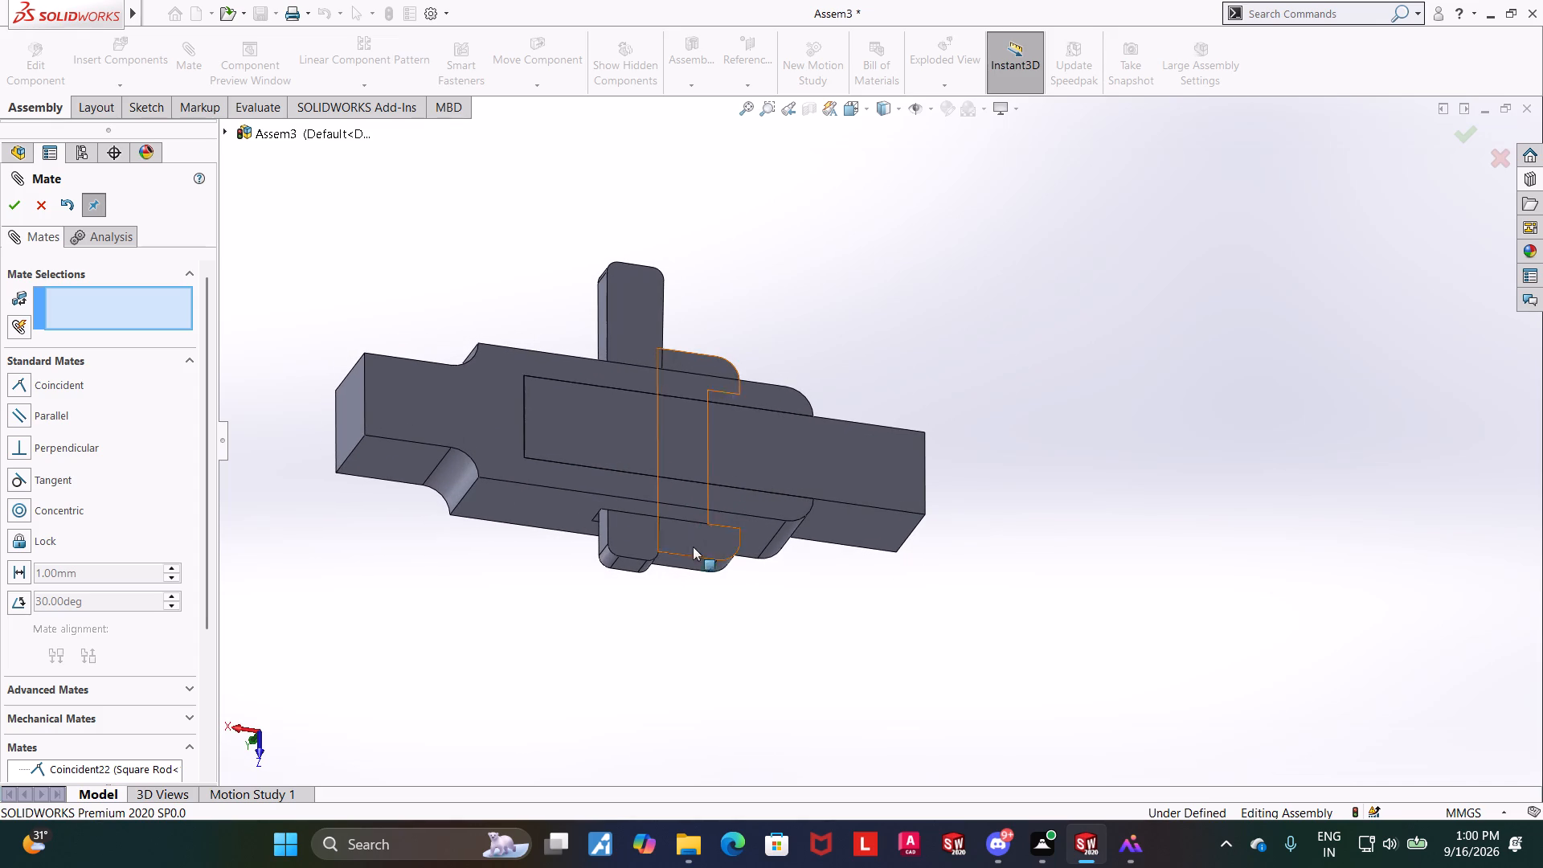
middle_drag(690, 633, 664, 710)
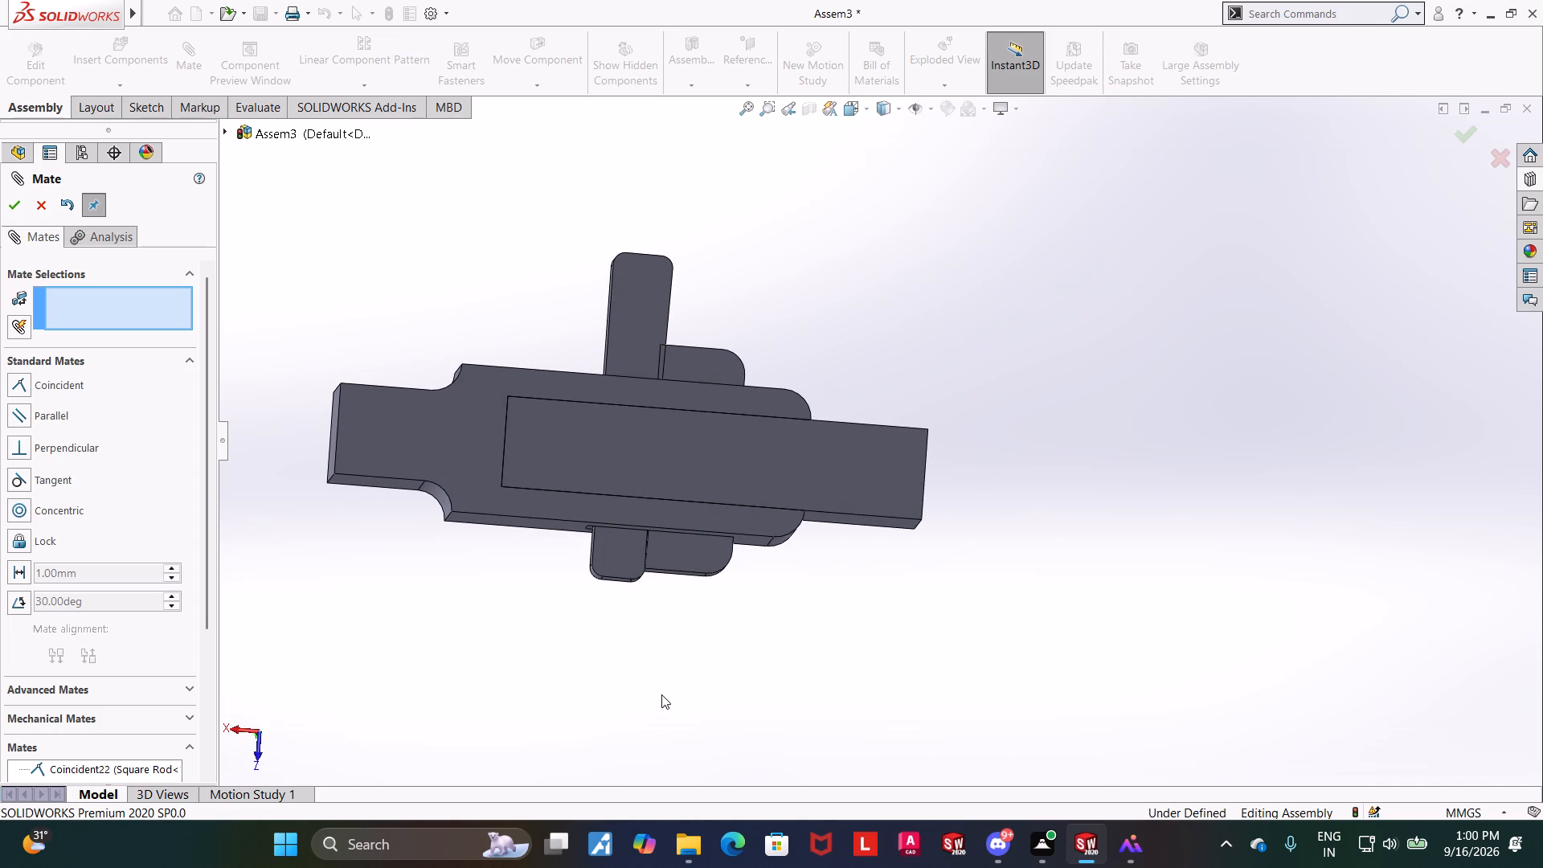
Consult the Gib and Cotter Joint drawing, and raise the cotter to inspect the slot opening around it and the gib.
click(1144, 852)
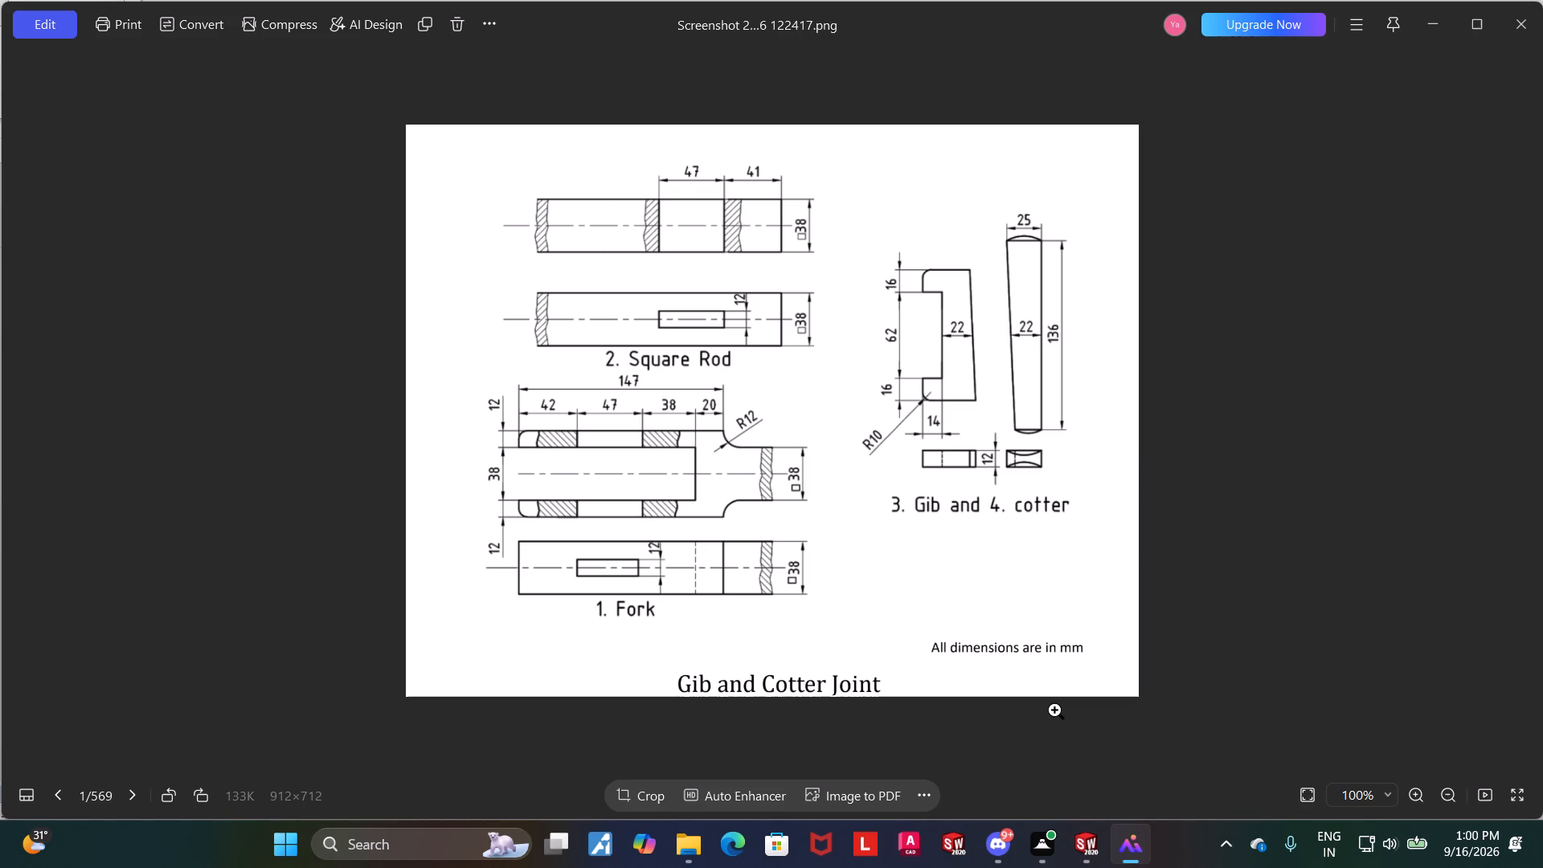
click(1081, 852)
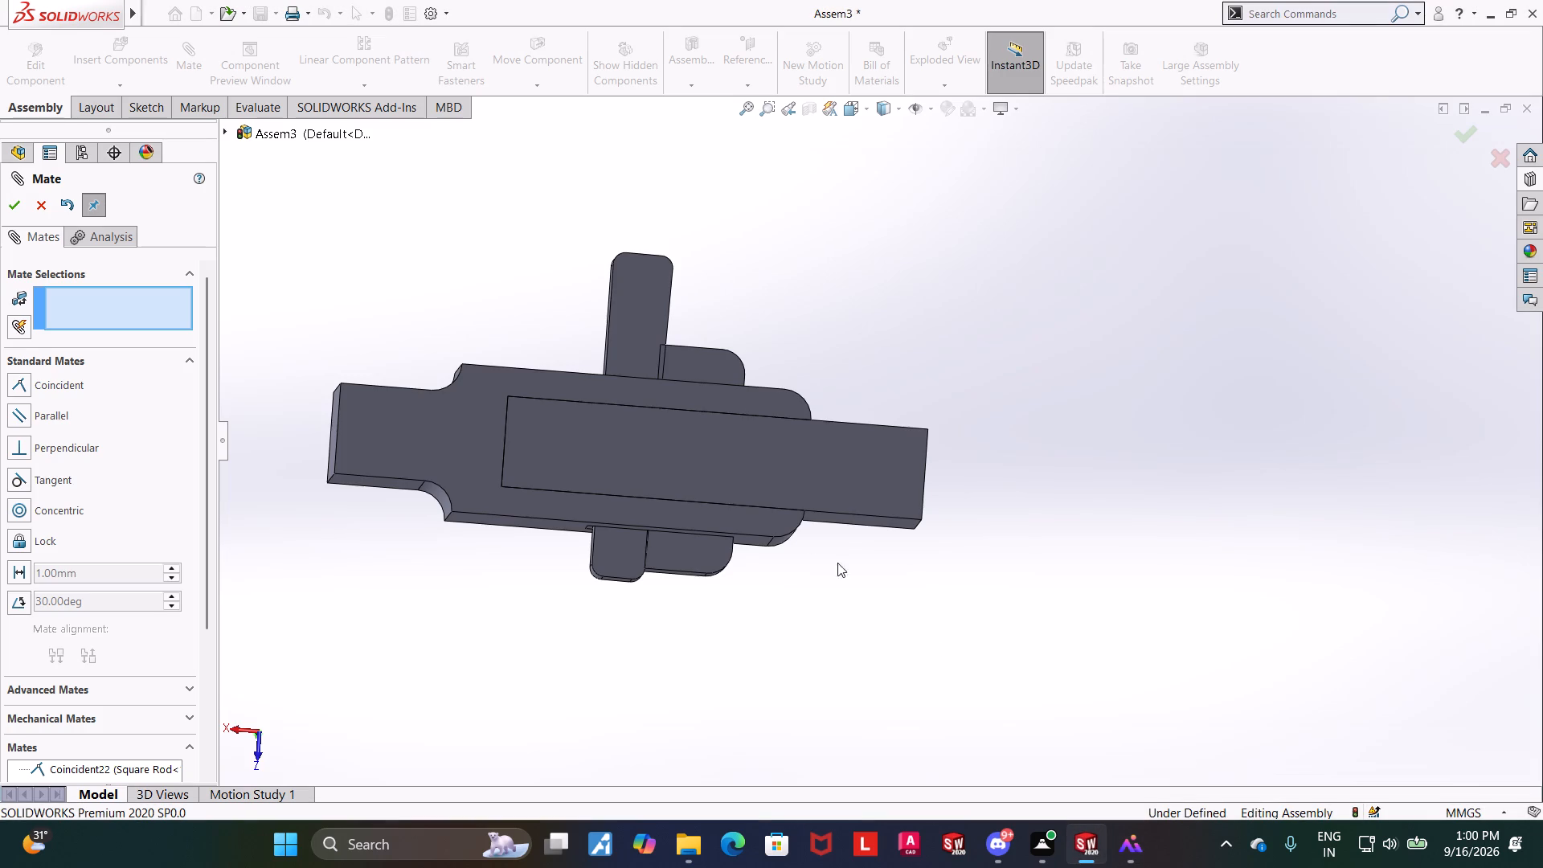
middle_drag(801, 561, 792, 758)
drag(634, 369, 664, 182)
middle_drag(1041, 337, 1043, 444)
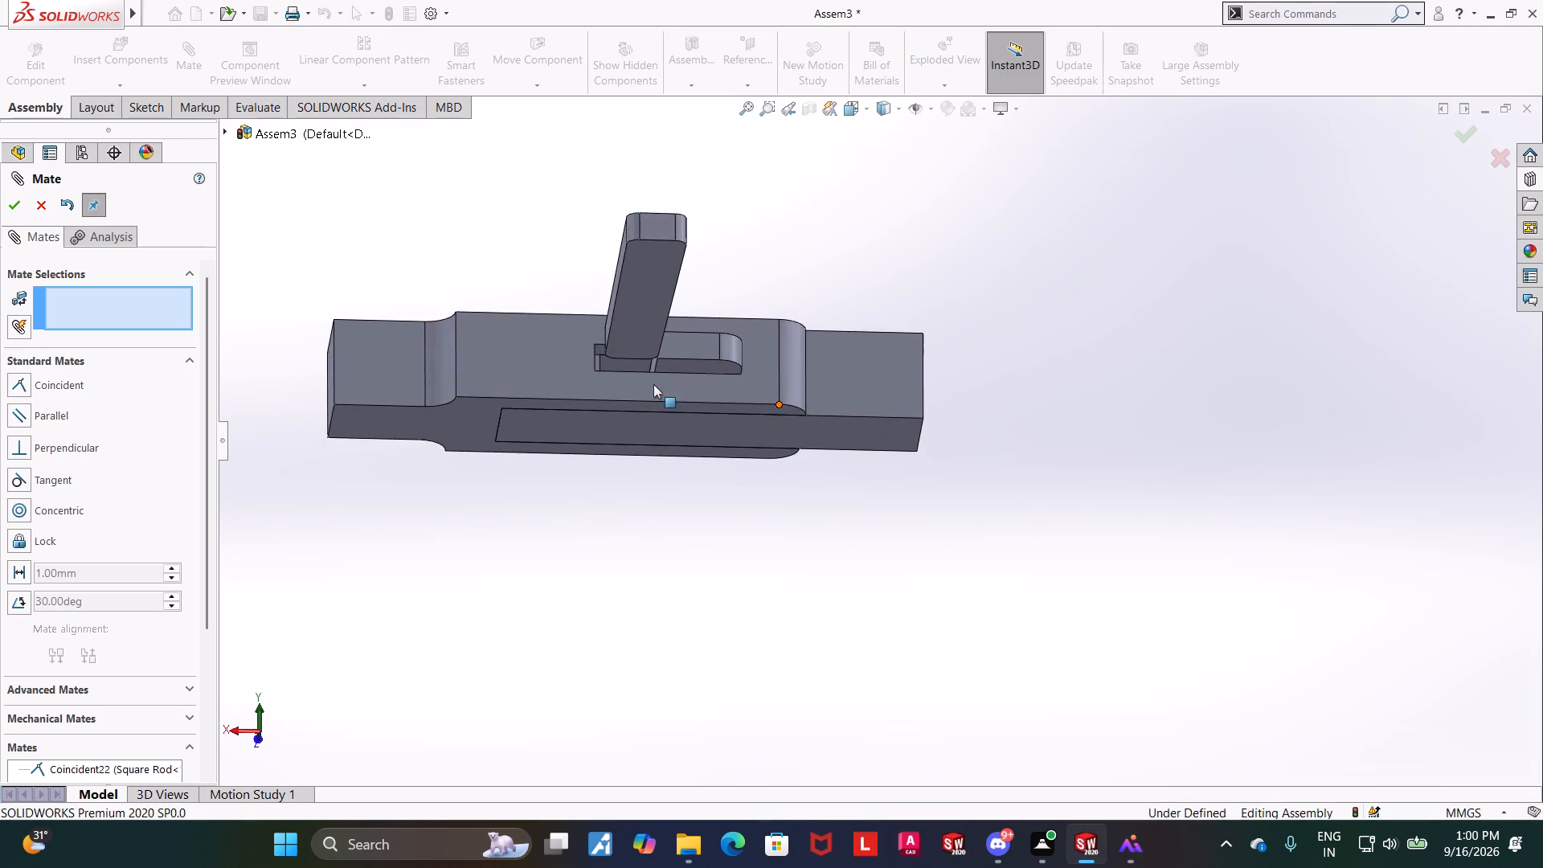
scroll(600, 340, down, 5)
middle_drag(747, 463, 742, 481)
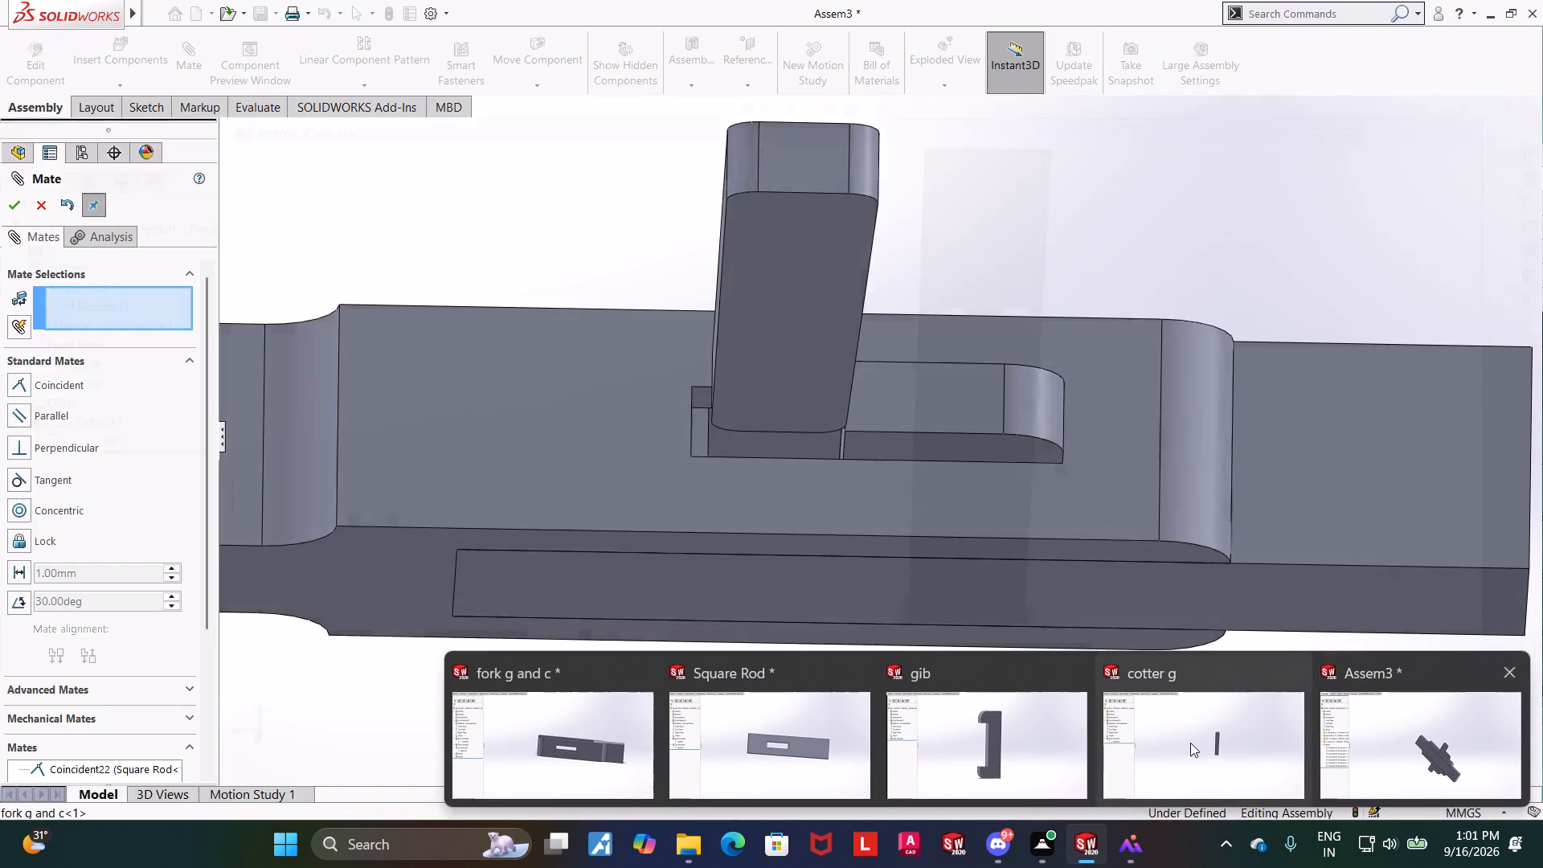
Open the Square Rod part's slot sketch, Sketch2 of Cut-Extrude1, and compare its dimensions with the drawing.
click(774, 738)
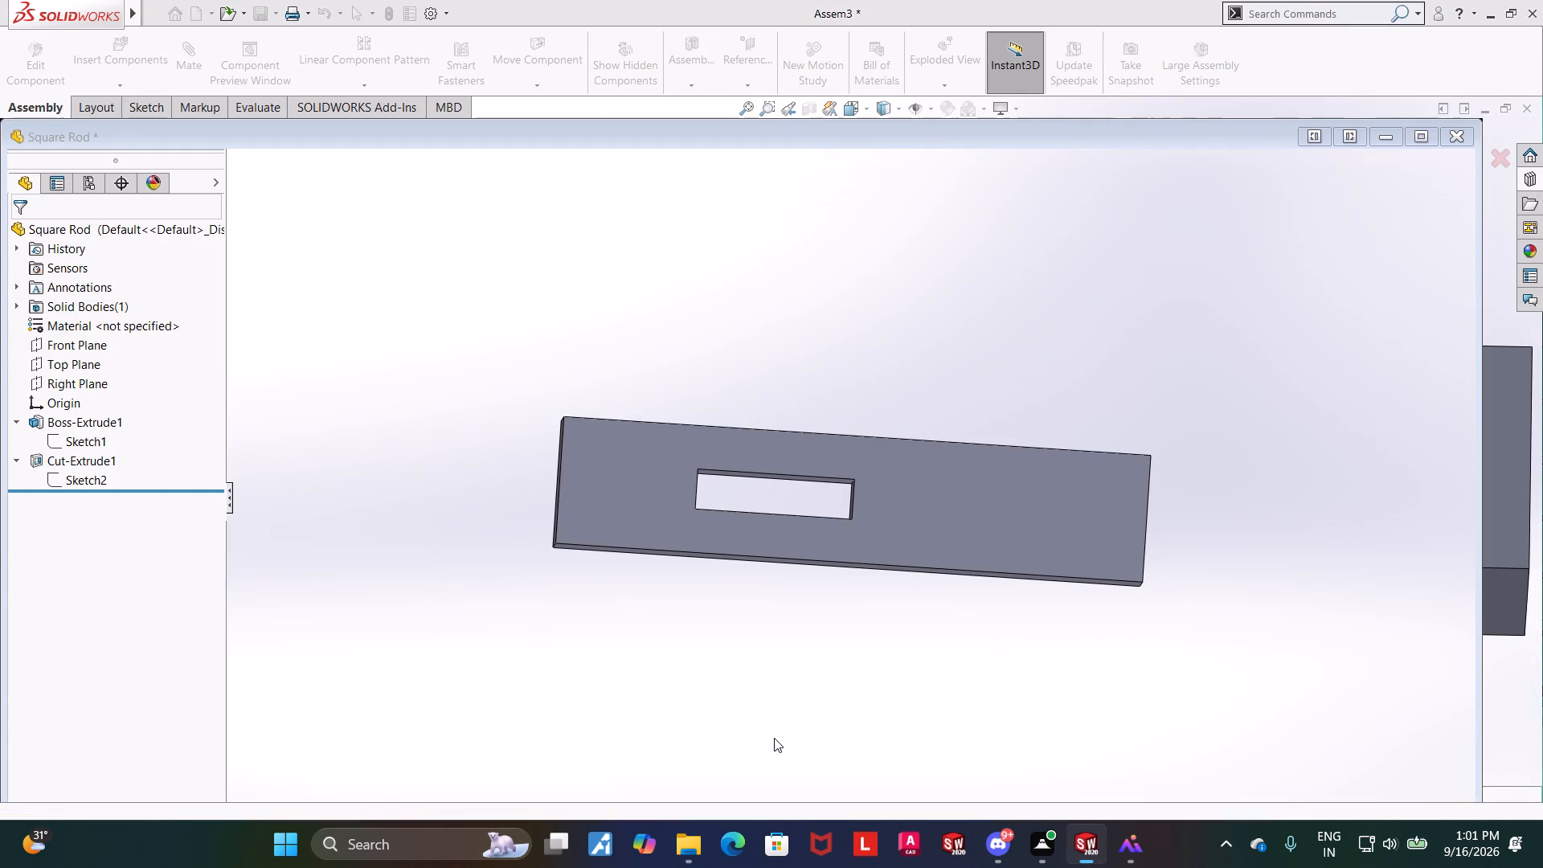
middle_drag(847, 551, 859, 559)
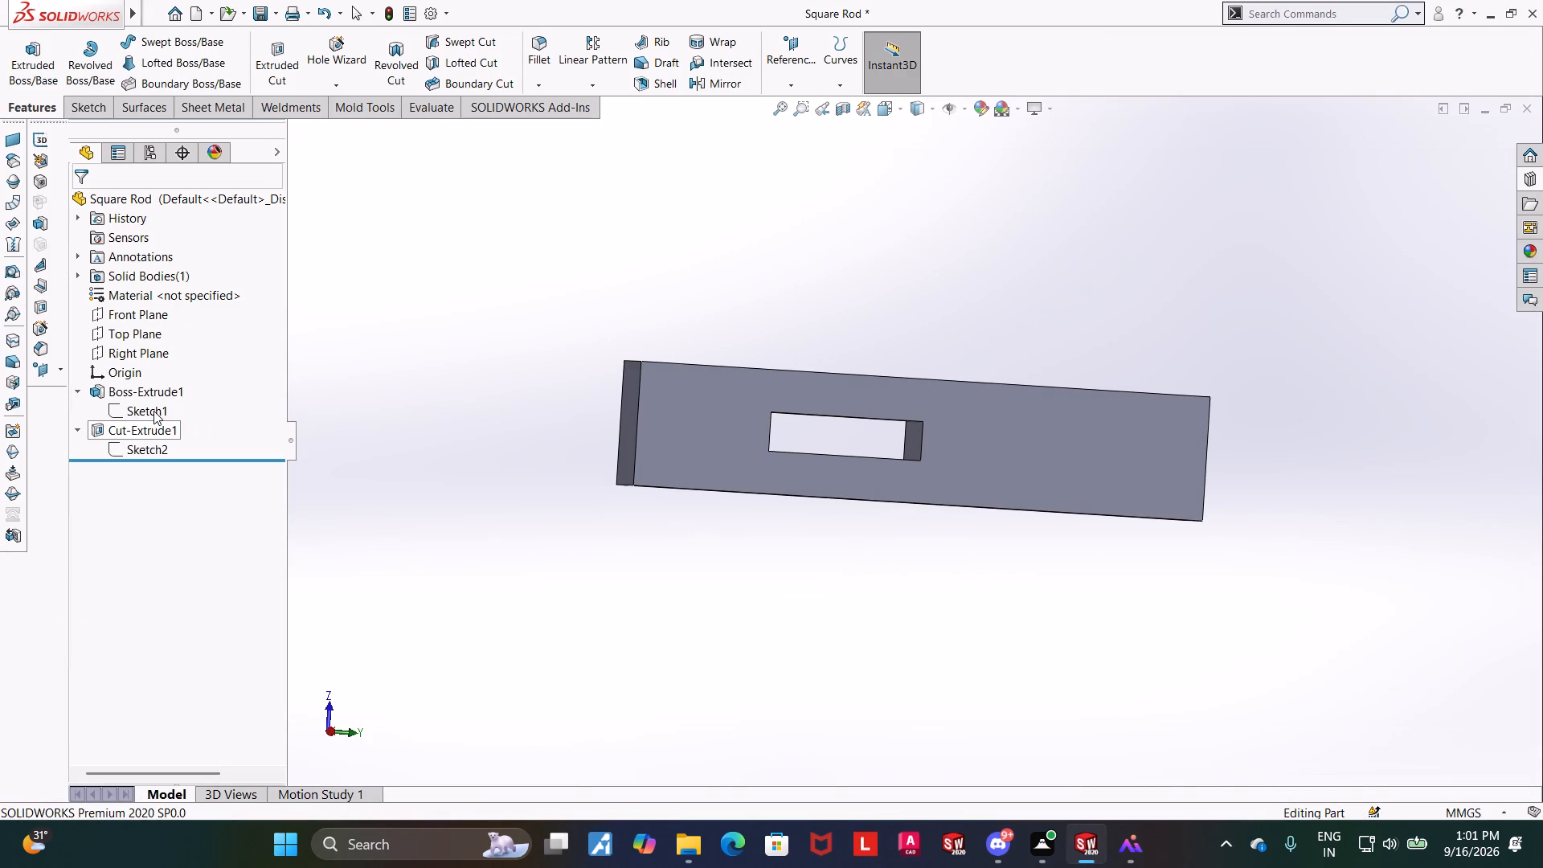
click(154, 445)
click(159, 455)
click(166, 405)
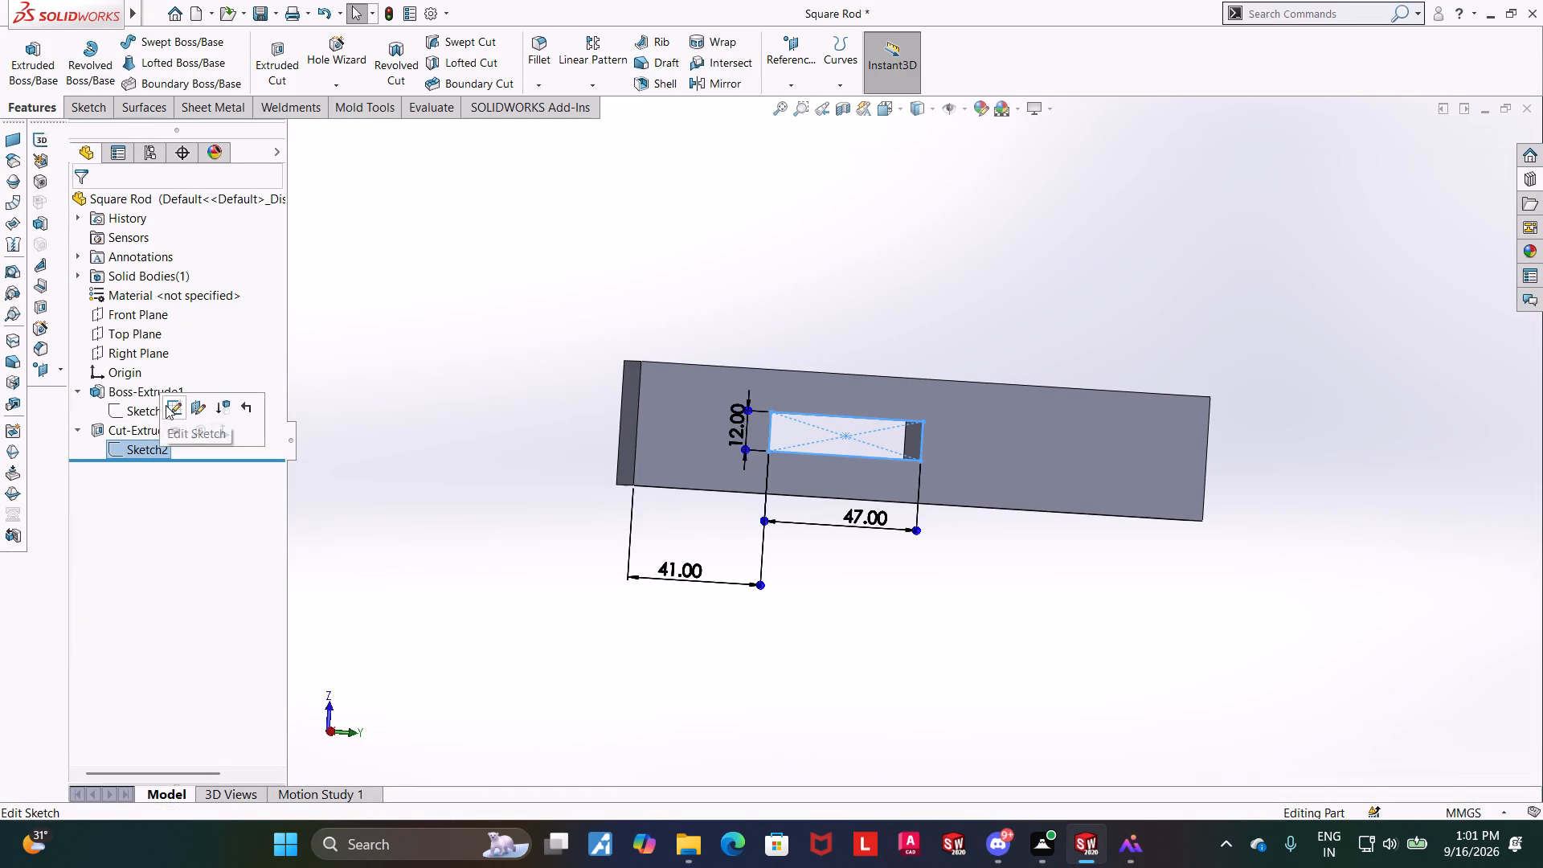
middle_drag(830, 593, 817, 587)
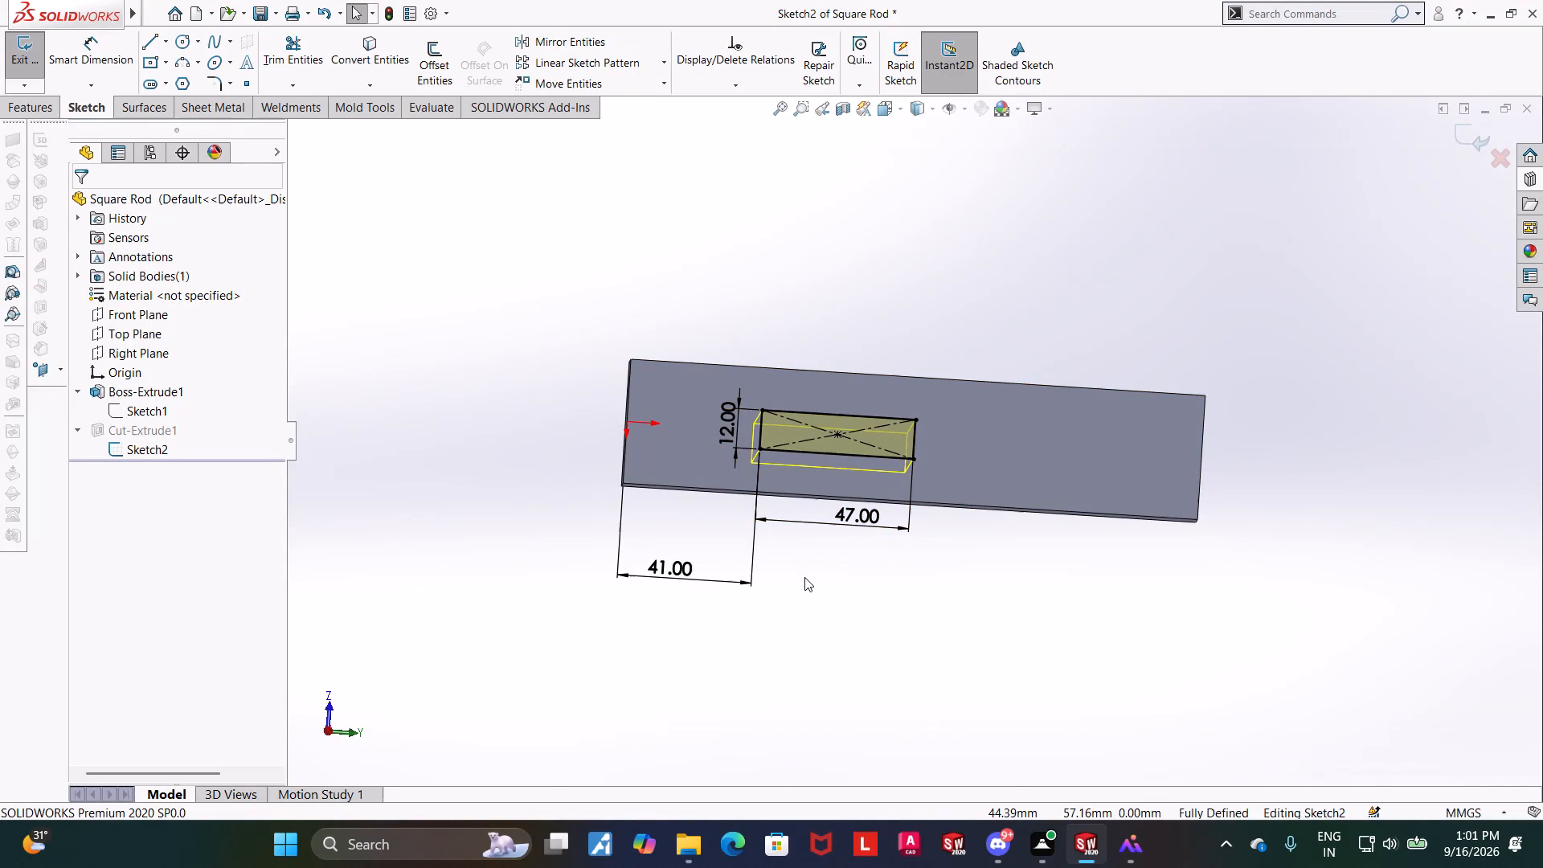
click(1037, 688)
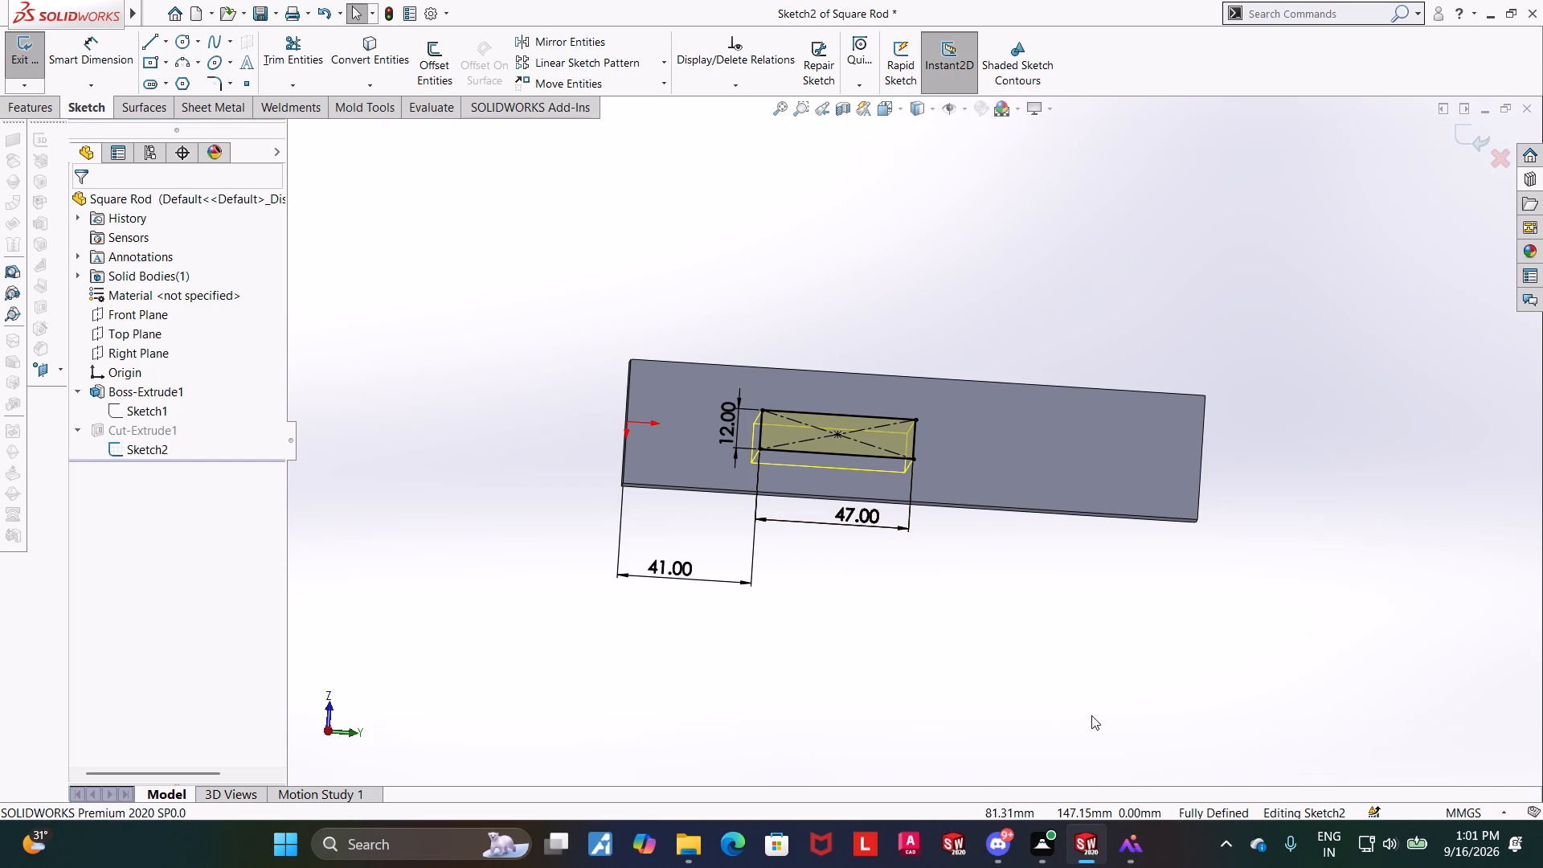
click(1136, 744)
click(1127, 845)
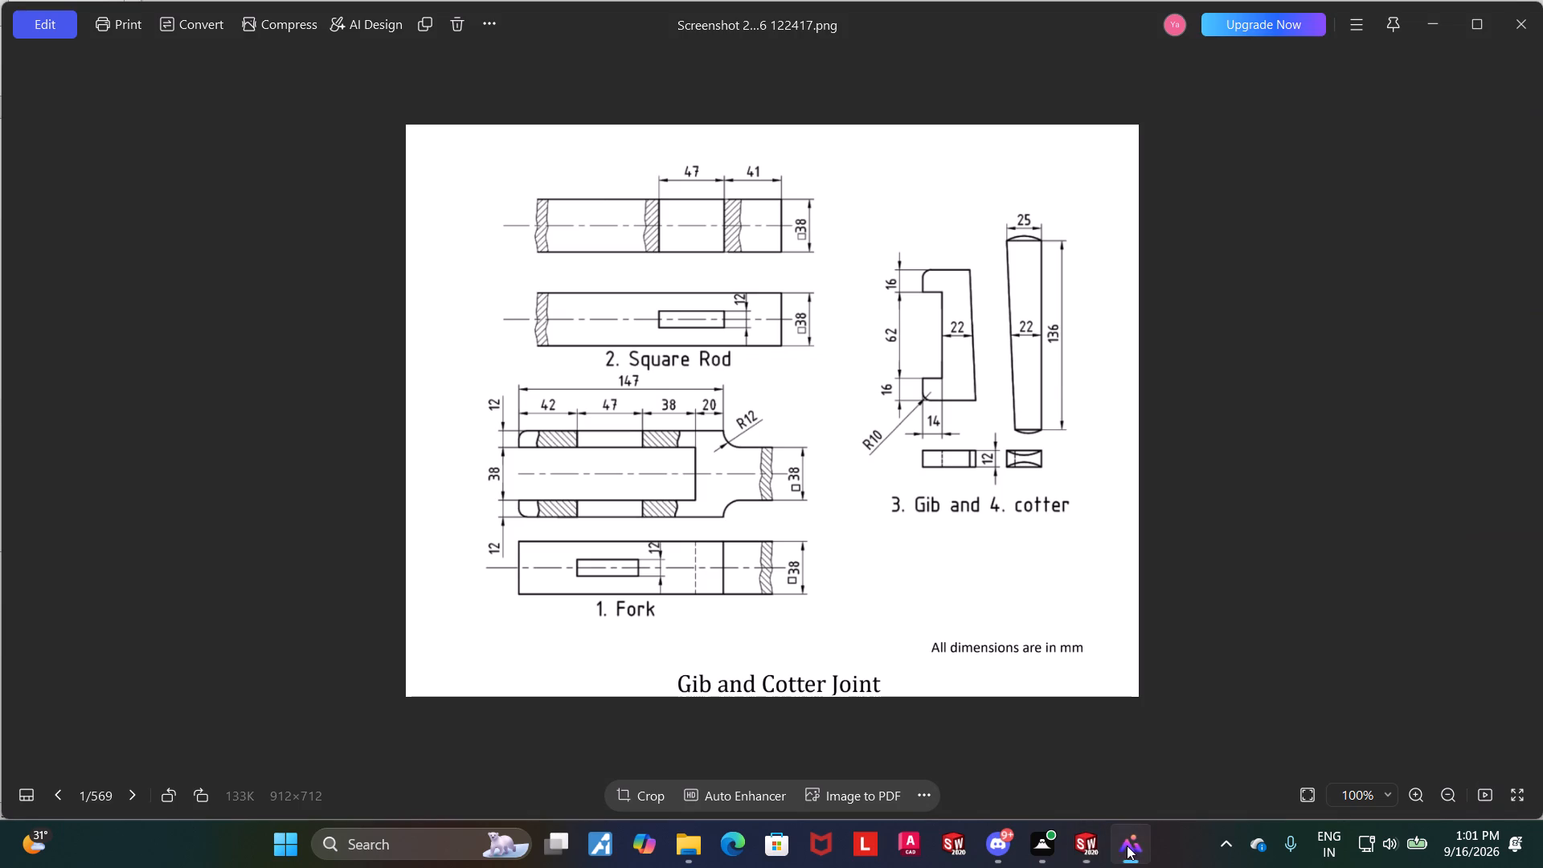
click(1088, 840)
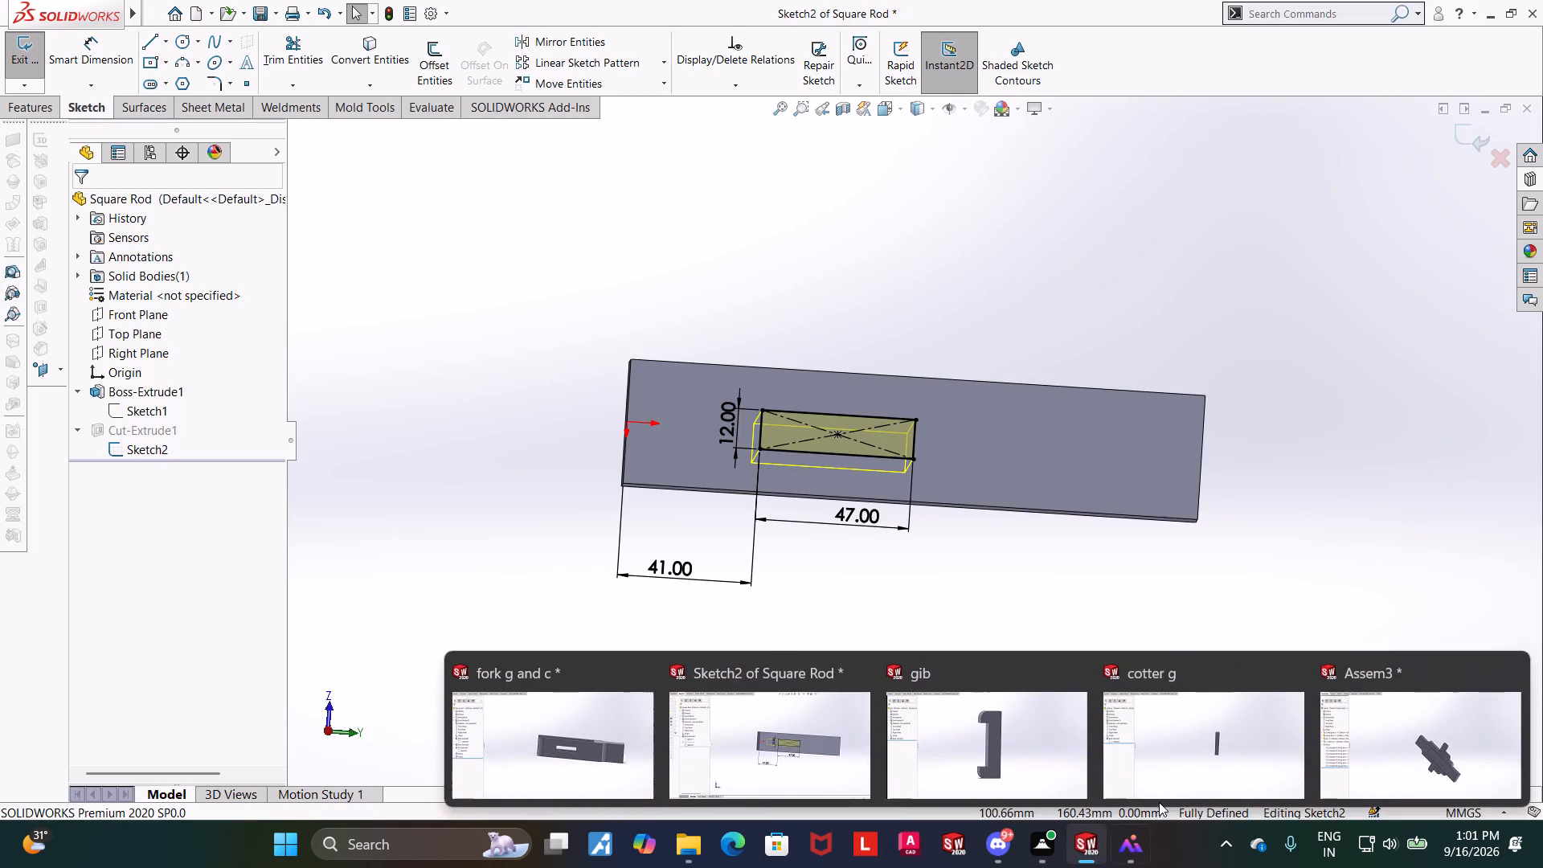
Inspect the slot in Assem3 with the cotter lifted out, and close the Square Rod's slot sketch.
click(1395, 735)
click(881, 424)
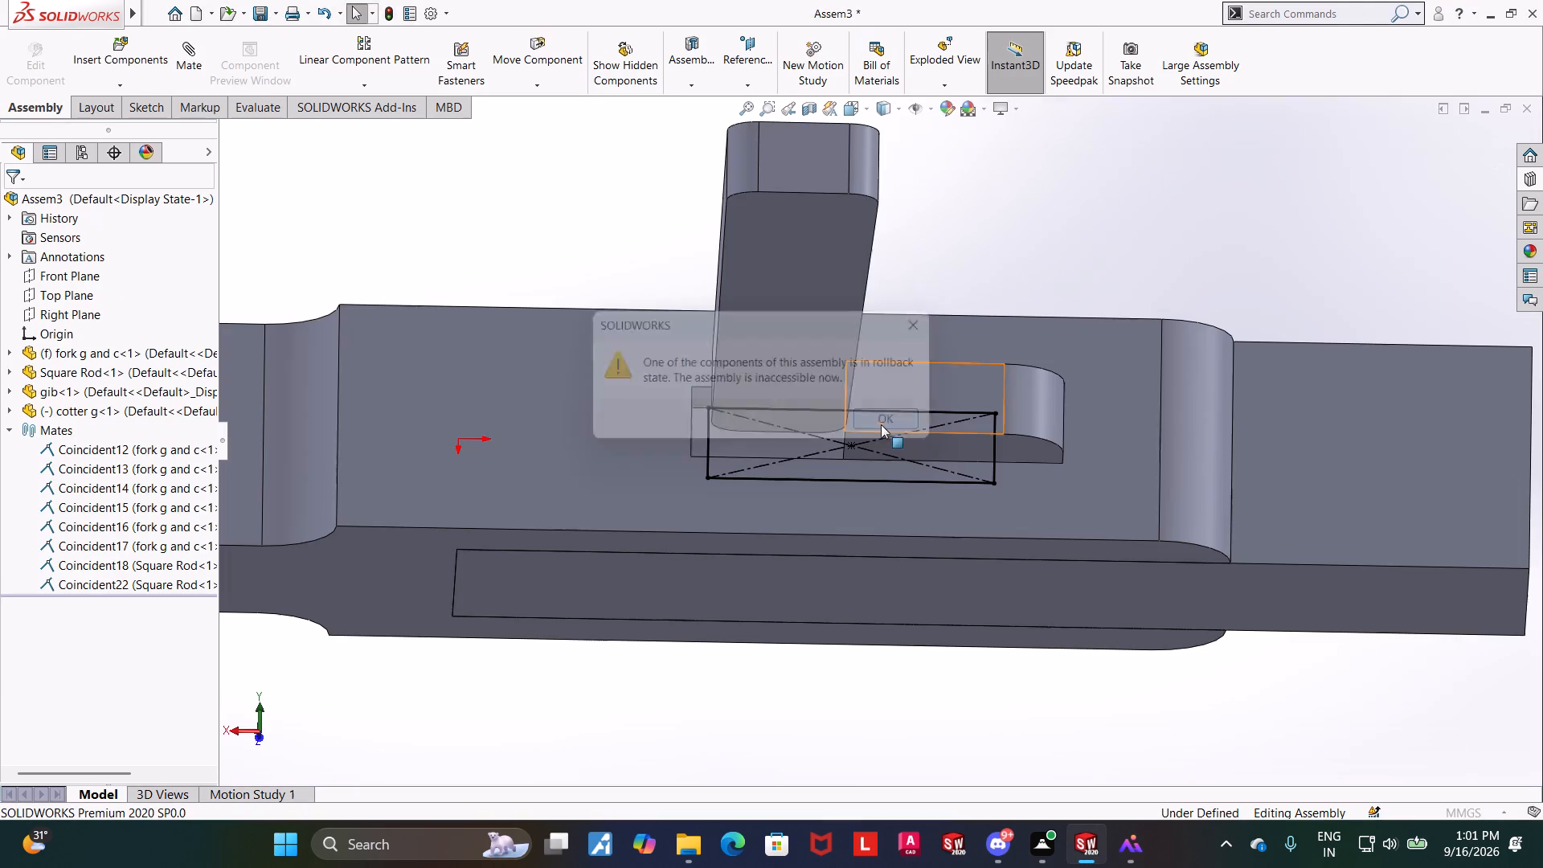
drag(776, 366, 807, 203)
click(658, 264)
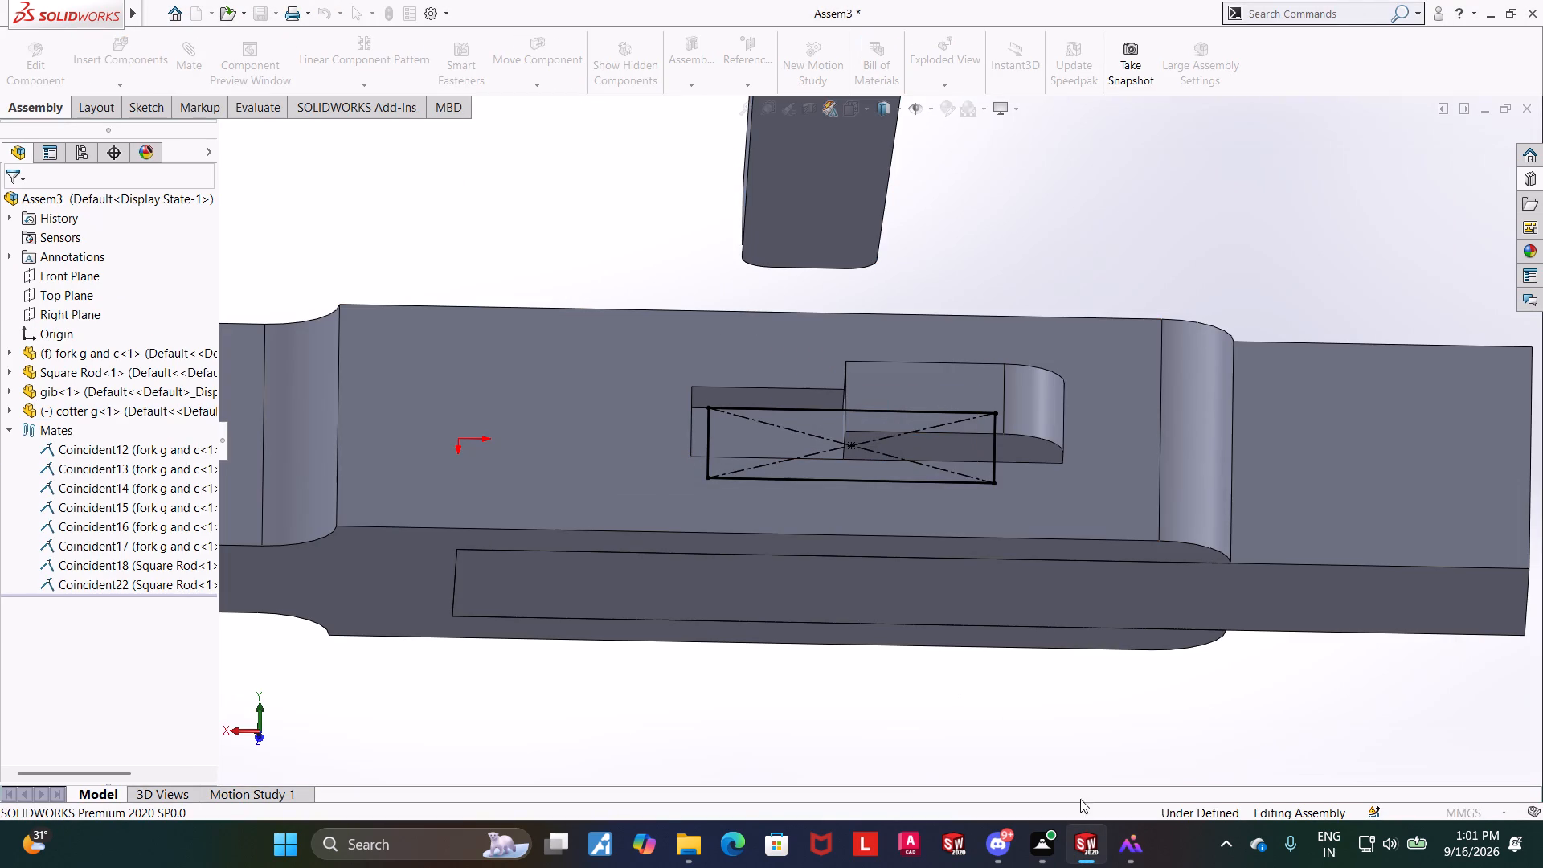
click(780, 755)
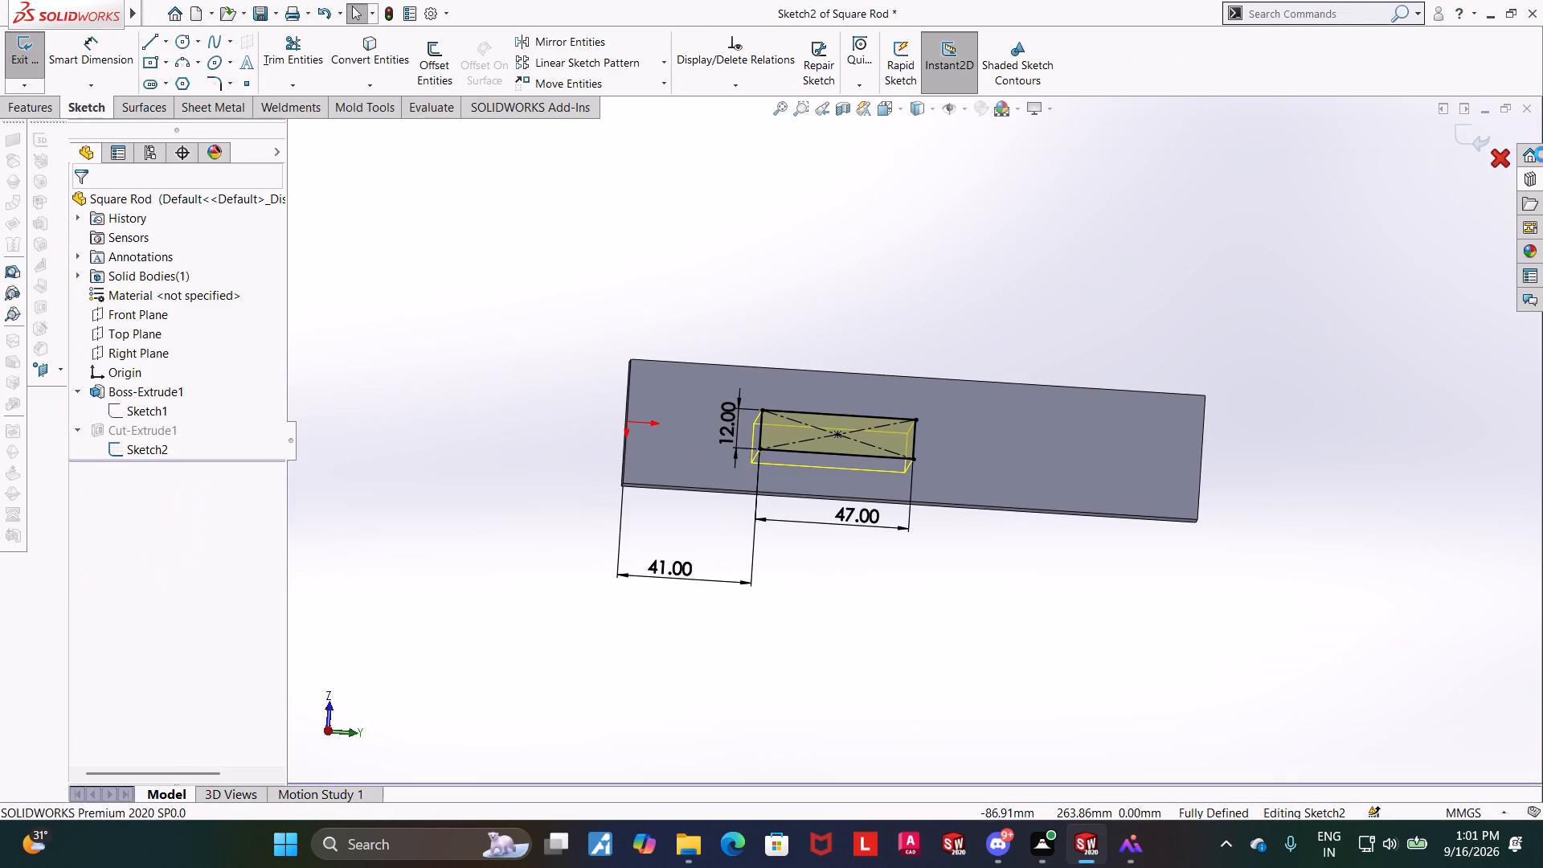
click(1477, 140)
Check the Square Rod's slot against the drawing in the part view and return to Assem3.
click(1135, 849)
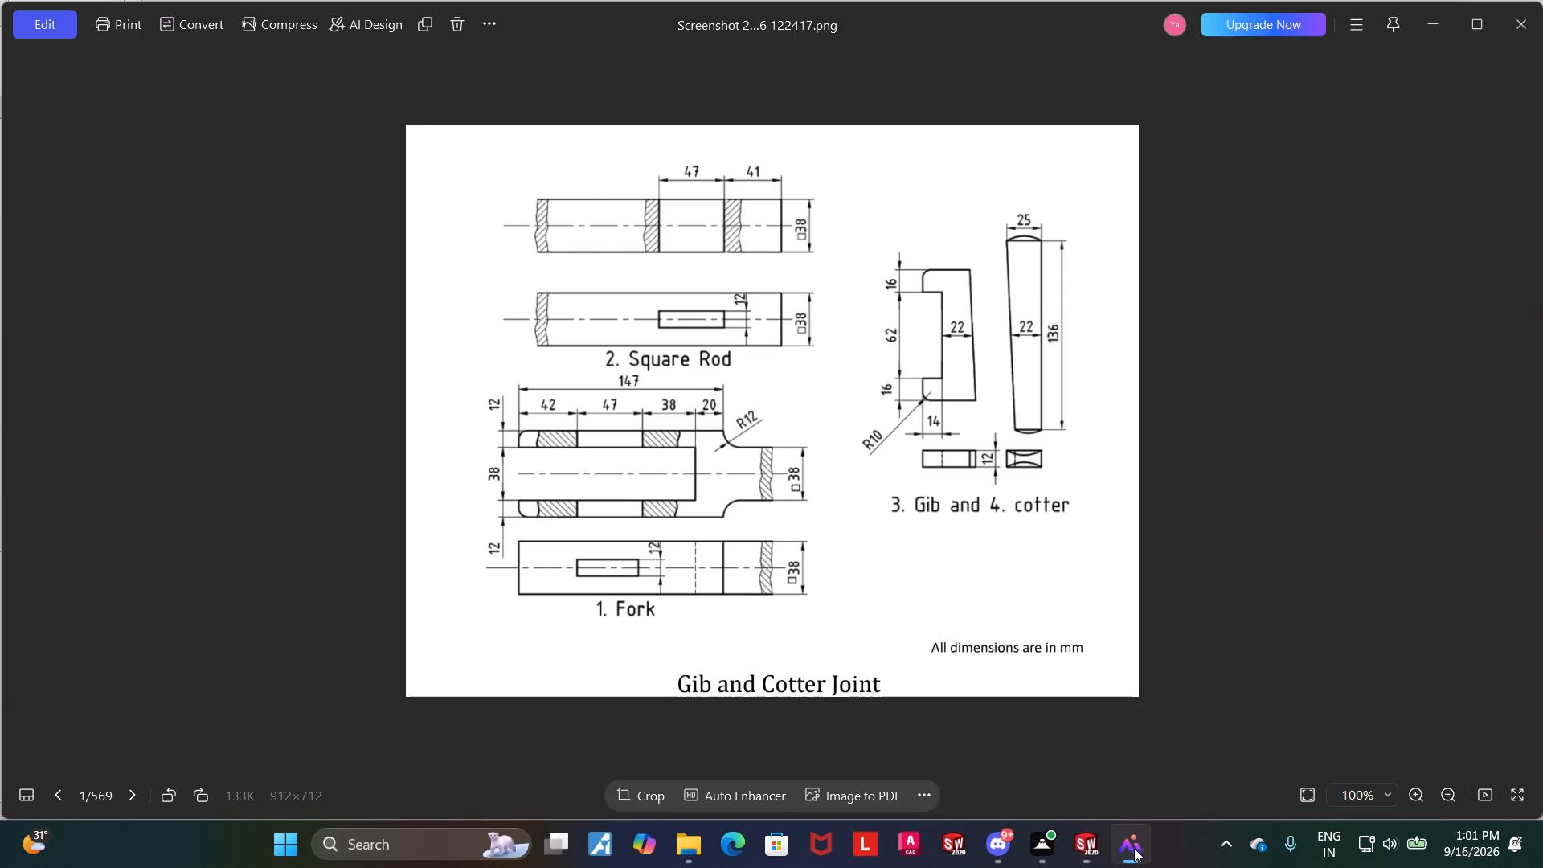
click(1083, 846)
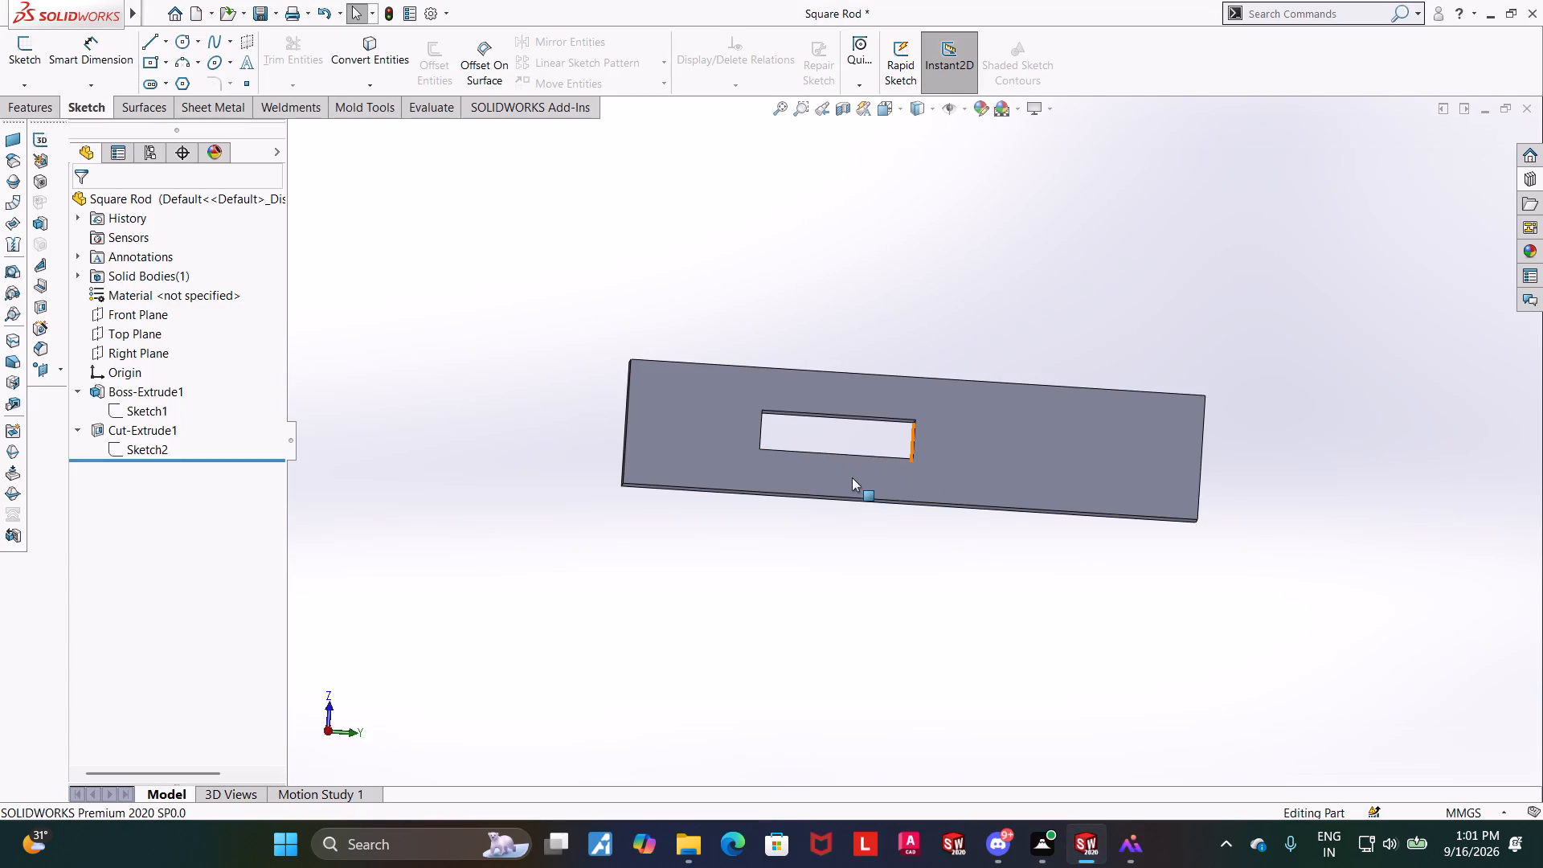
scroll(849, 455, down, 4)
middle_drag(923, 500, 907, 473)
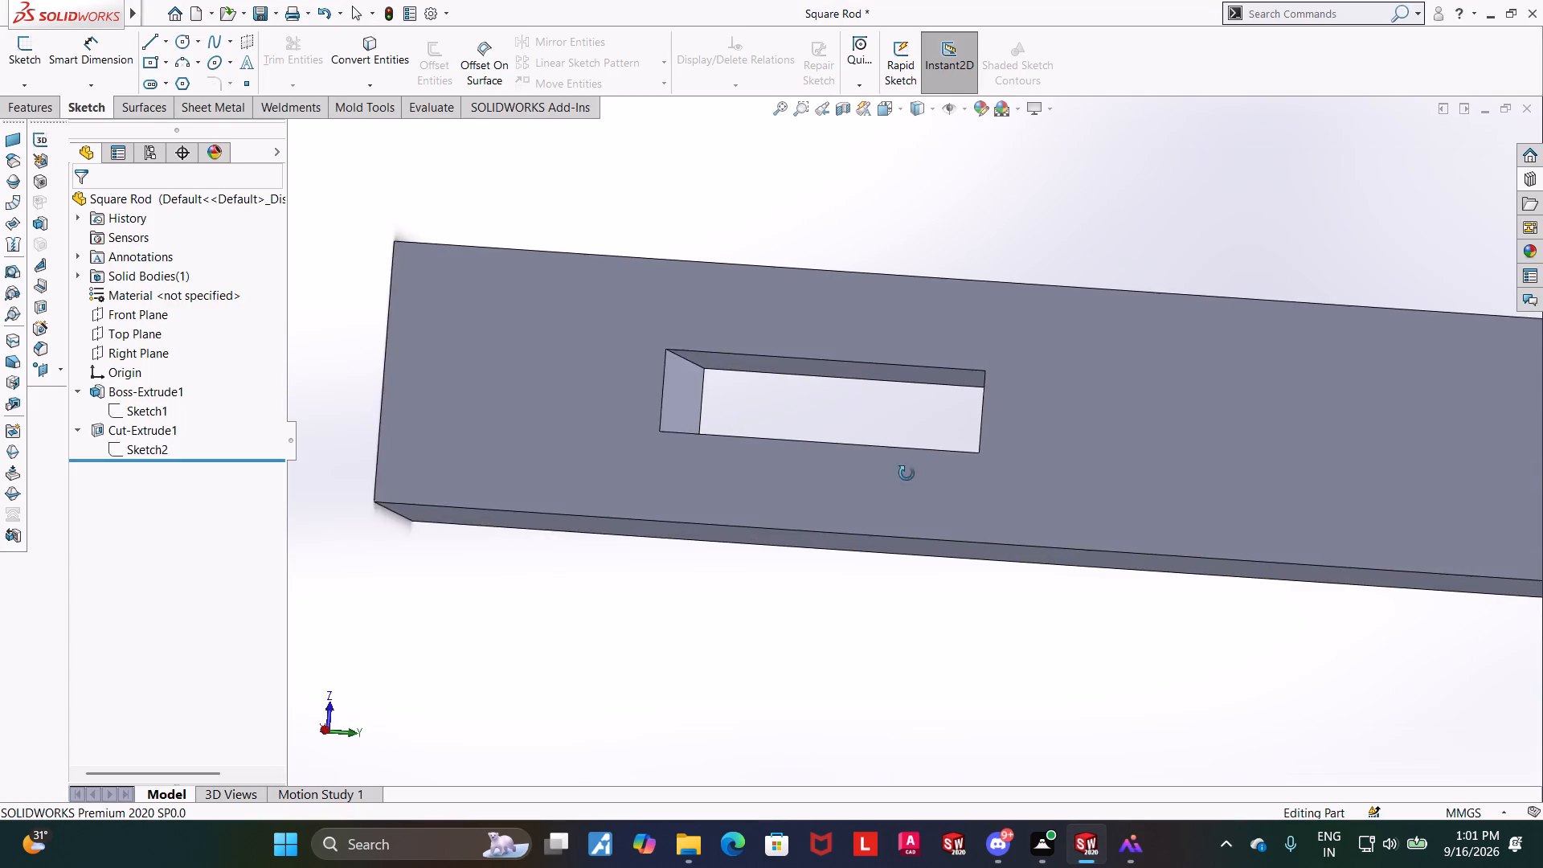
middle_drag(907, 473, 907, 466)
scroll(908, 452, up, 1)
click(1426, 758)
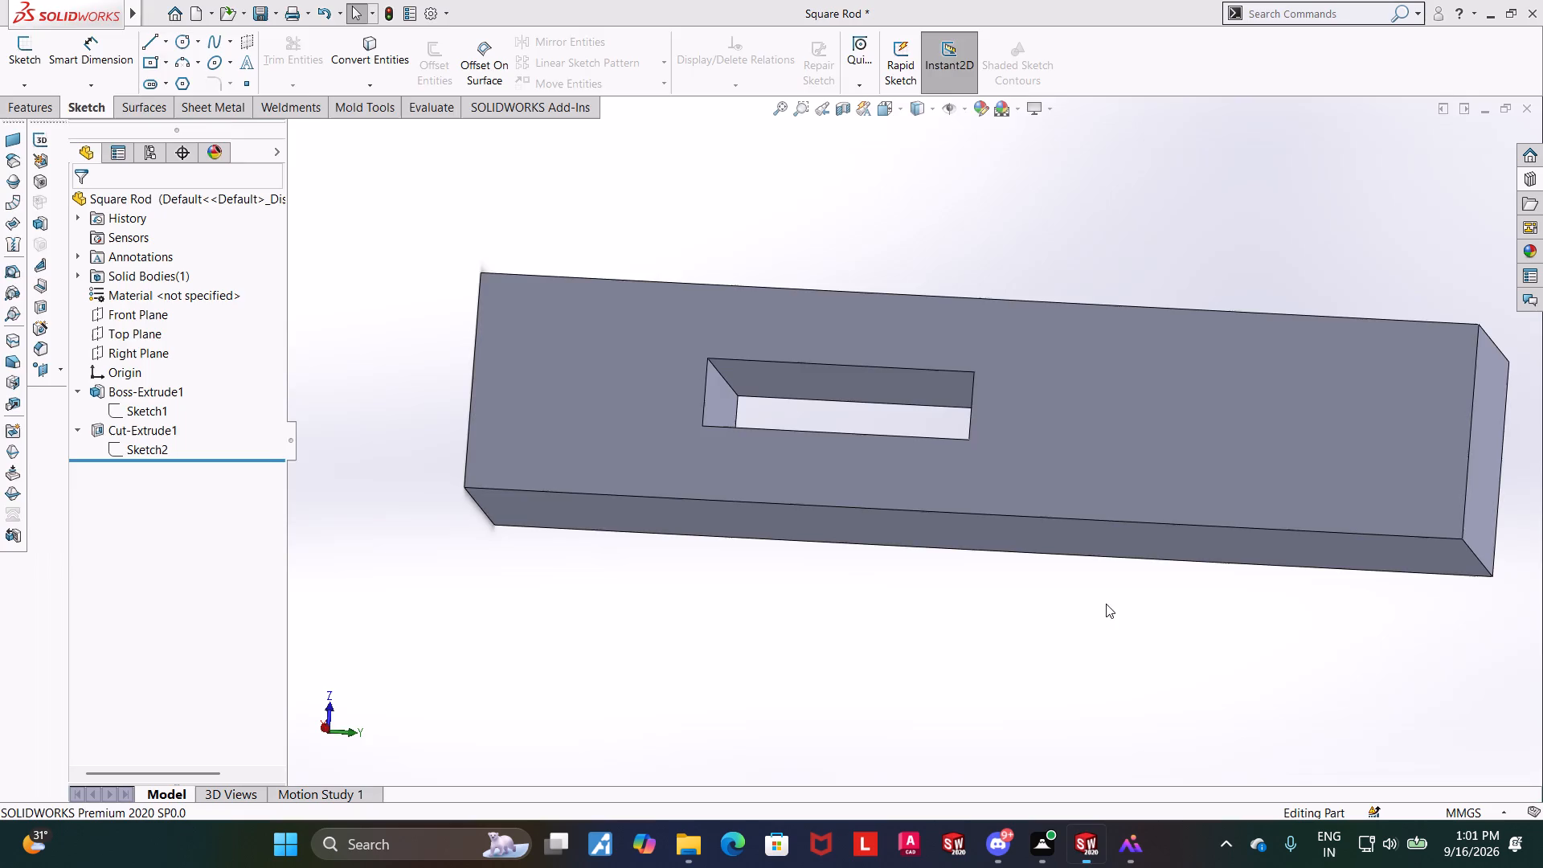
Rebuild Assem3 and mate the cotter's side face coincident with the short end edge of the Square Rod's slot, opposite the gib.
click(153, 117)
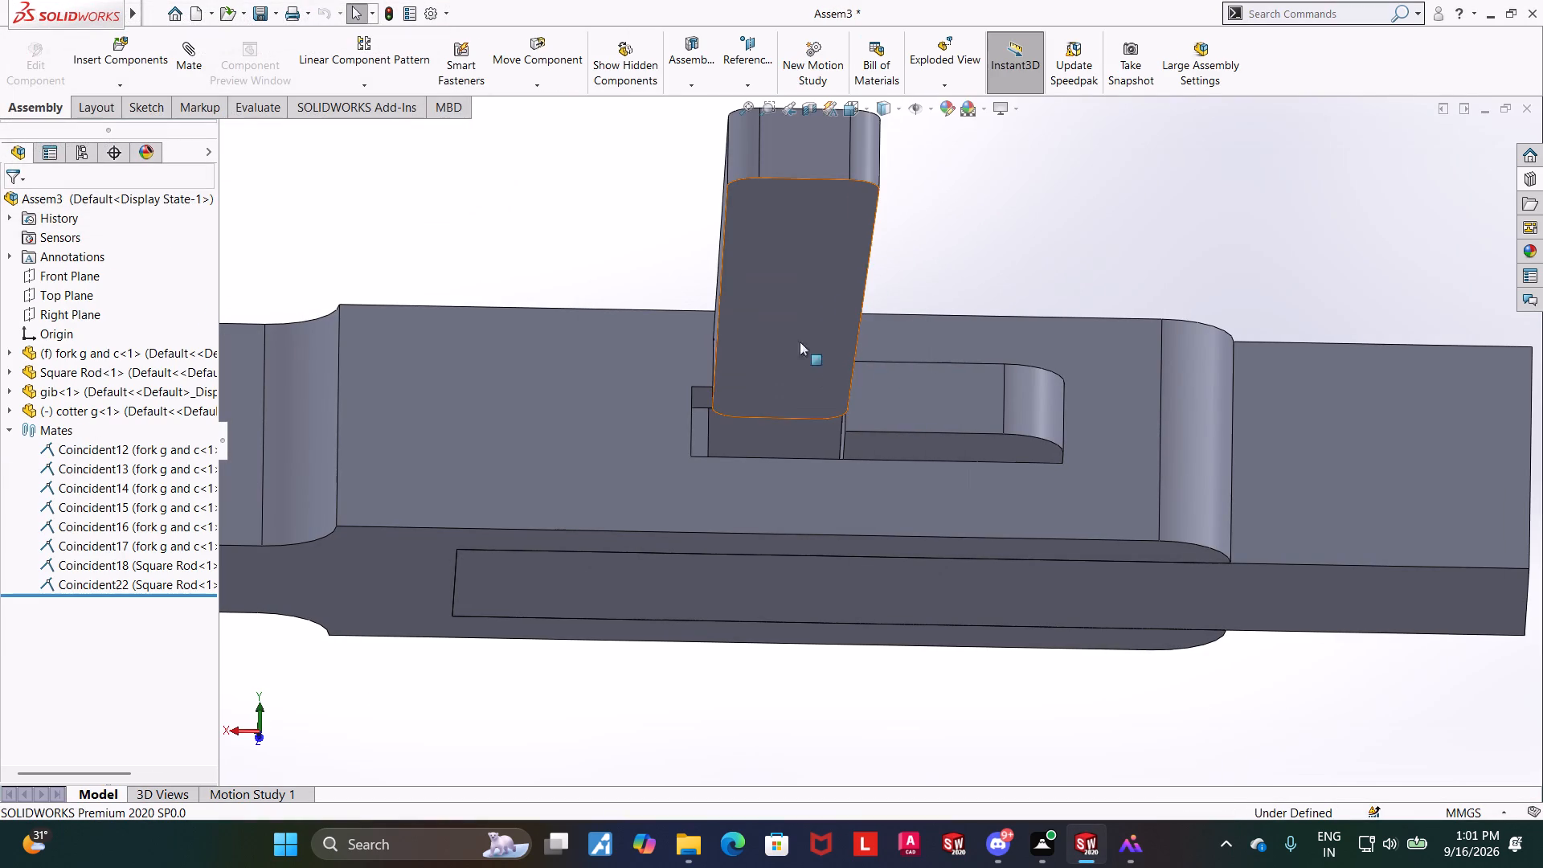
click(706, 435)
middle_drag(552, 236, 578, 251)
middle_click(586, 292)
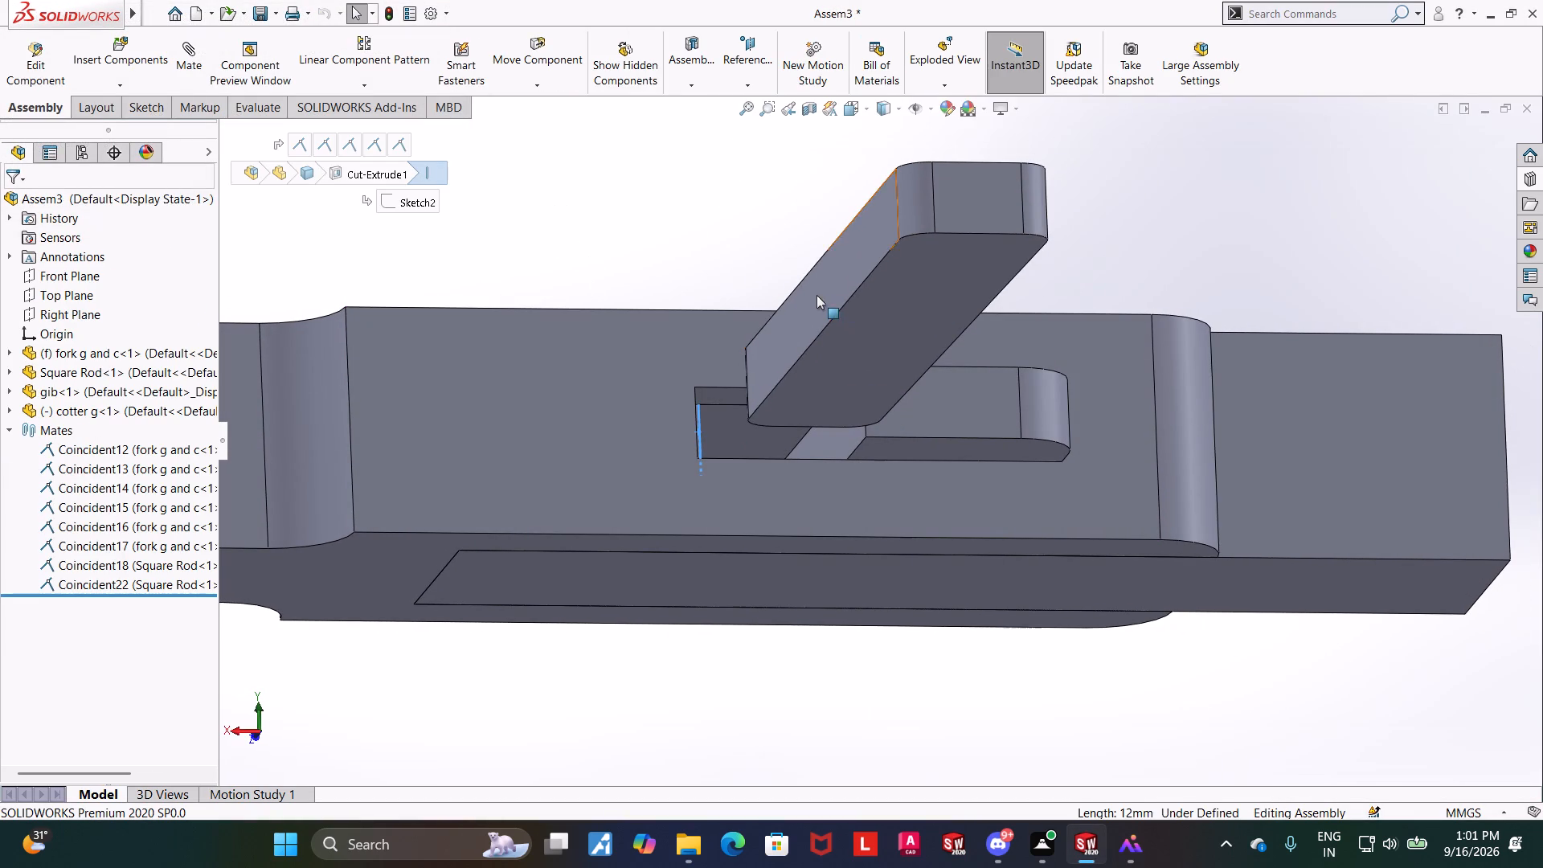
ctrl+click(816, 295)
click(189, 42)
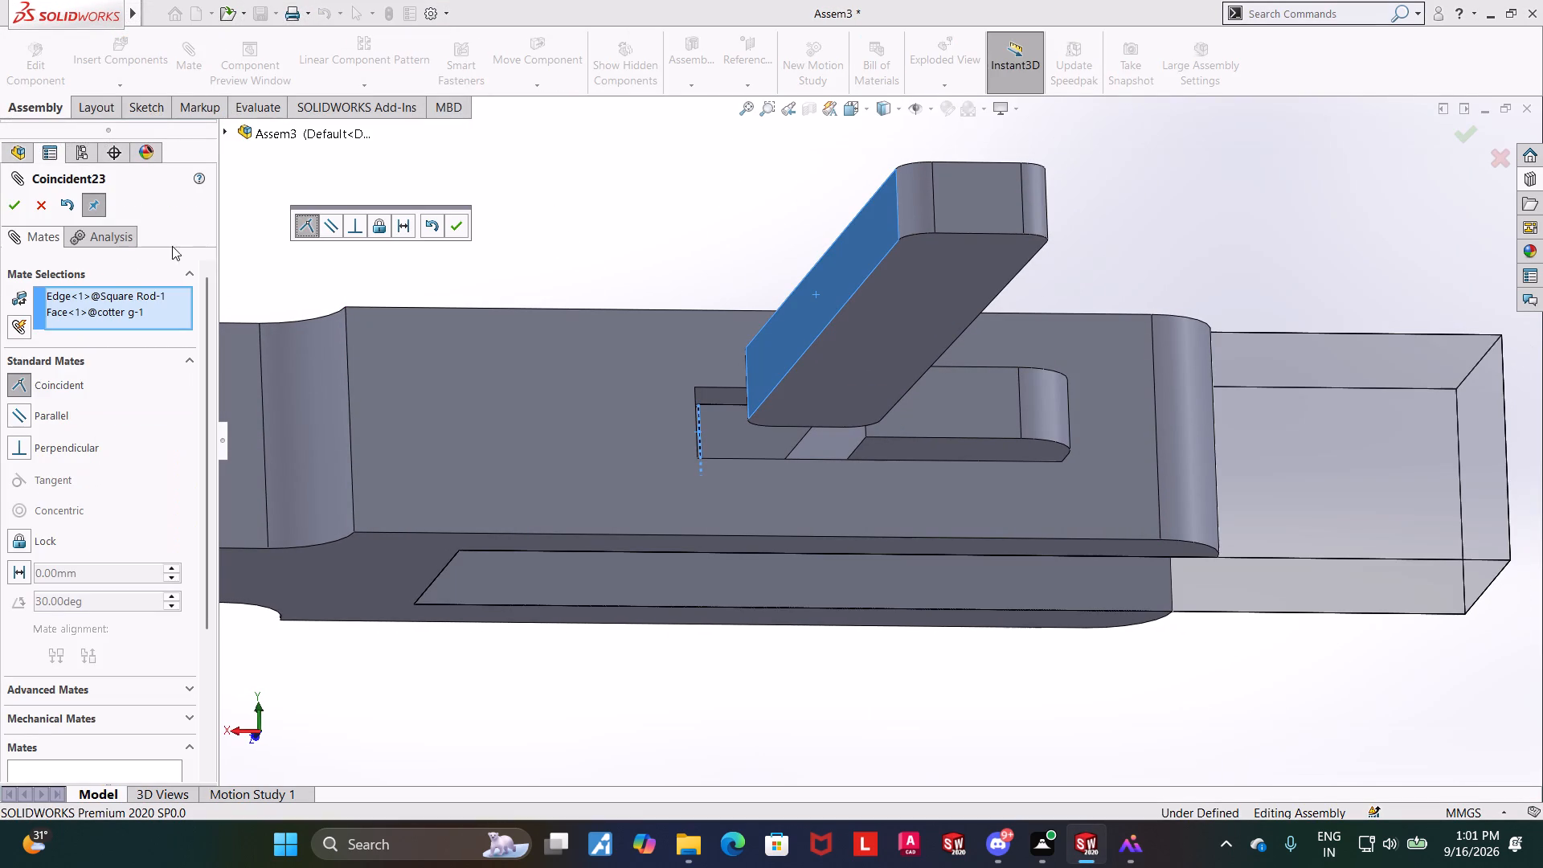
click(21, 210)
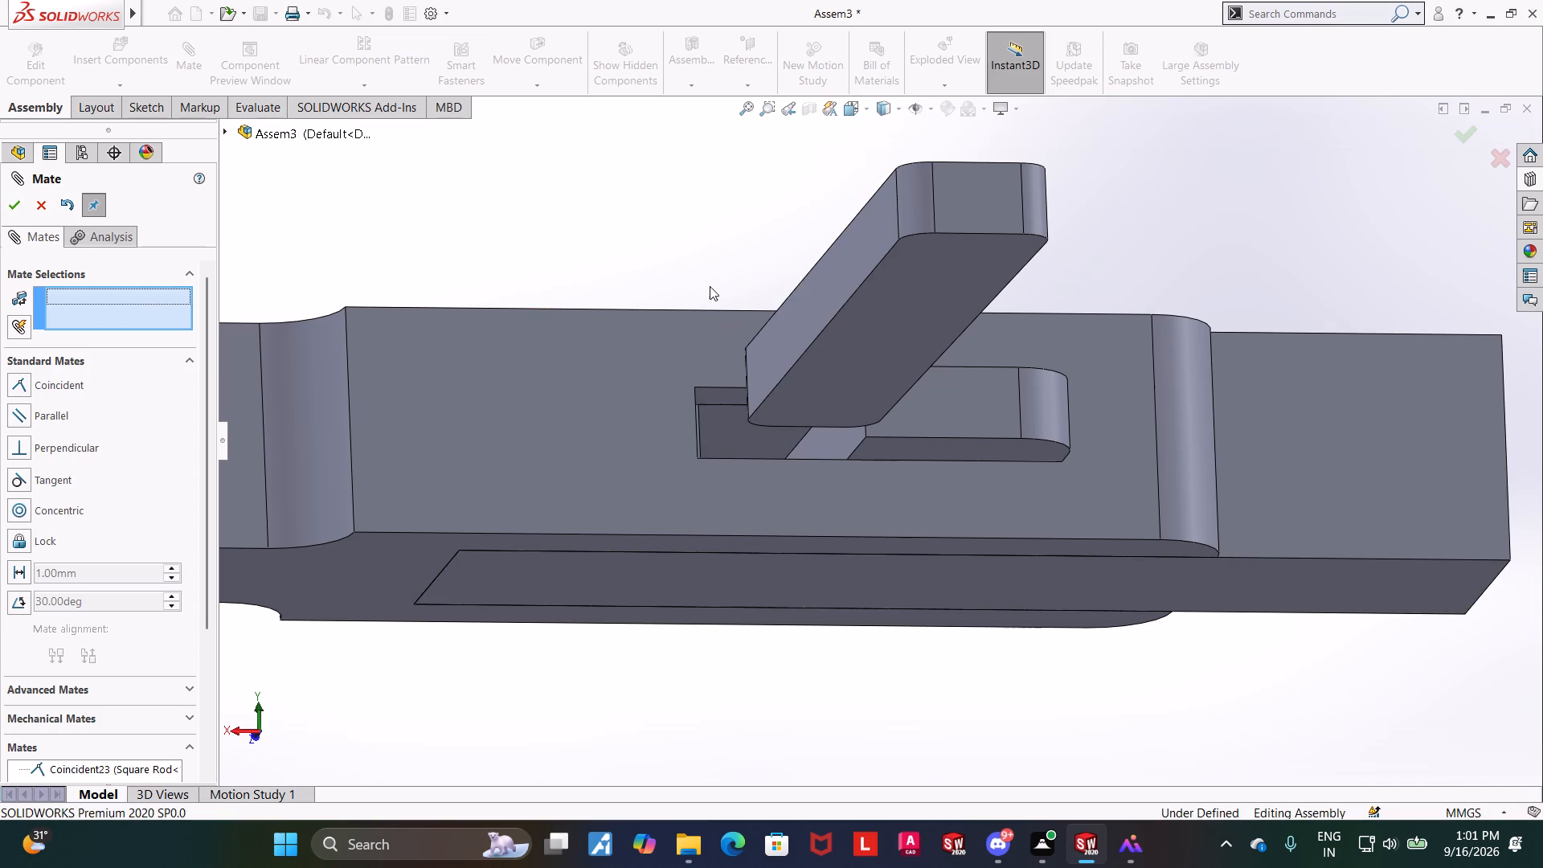
Slide the mated cotter through the slot and back to check its fit against the gib.
drag(806, 313, 714, 450)
middle_drag(812, 657, 789, 575)
drag(796, 332, 725, 237)
Switch to the cotter g part, open Sketch1 of Boss-Extrude1, and examine its dimensions at both ends.
click(1183, 758)
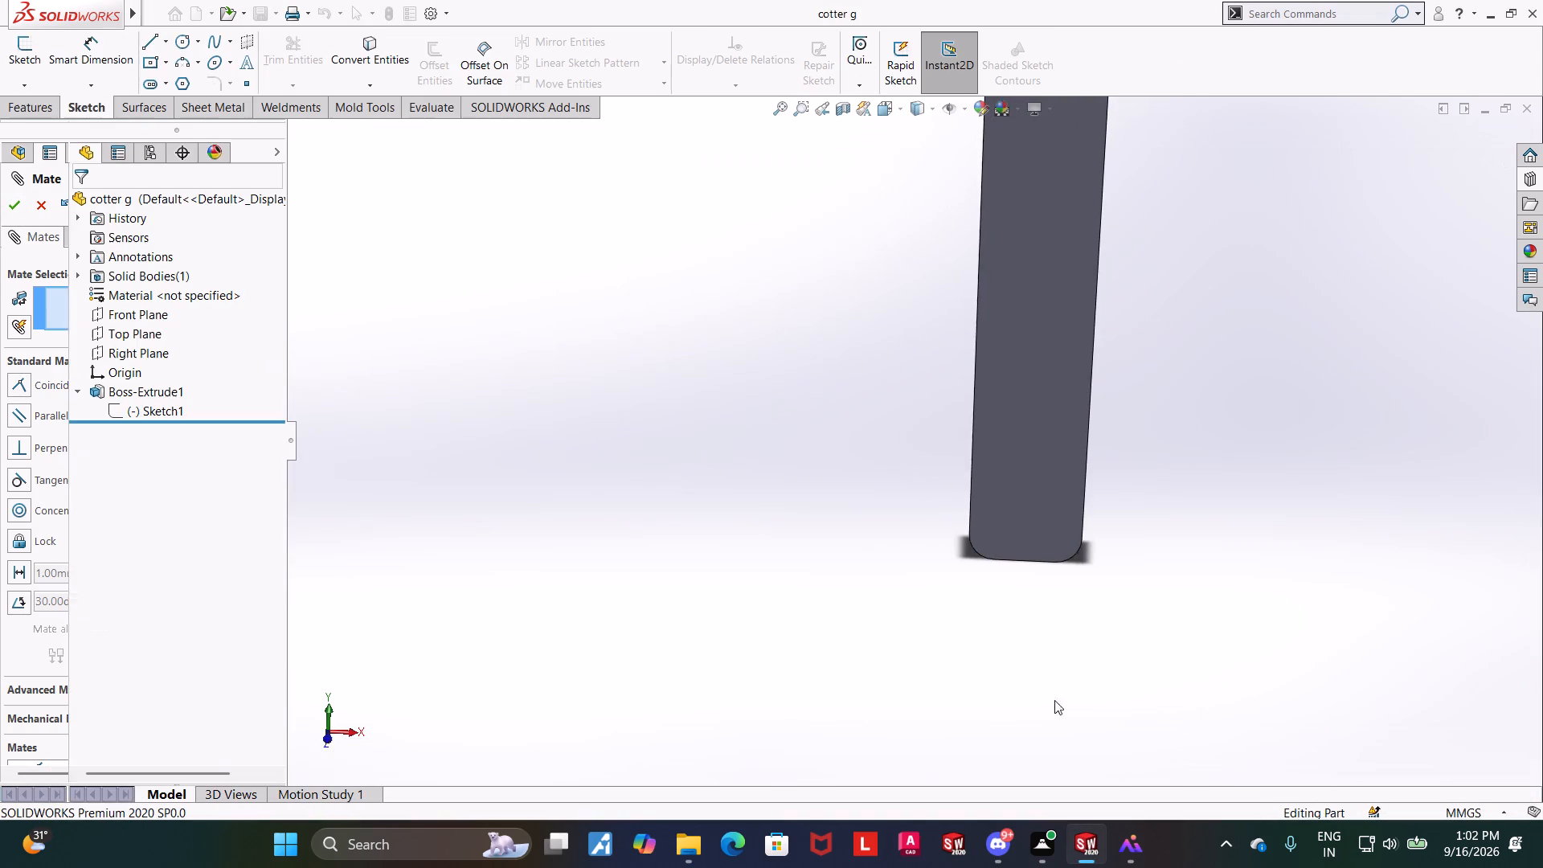
scroll(939, 536, up, 6)
scroll(997, 335, down, 2)
click(137, 408)
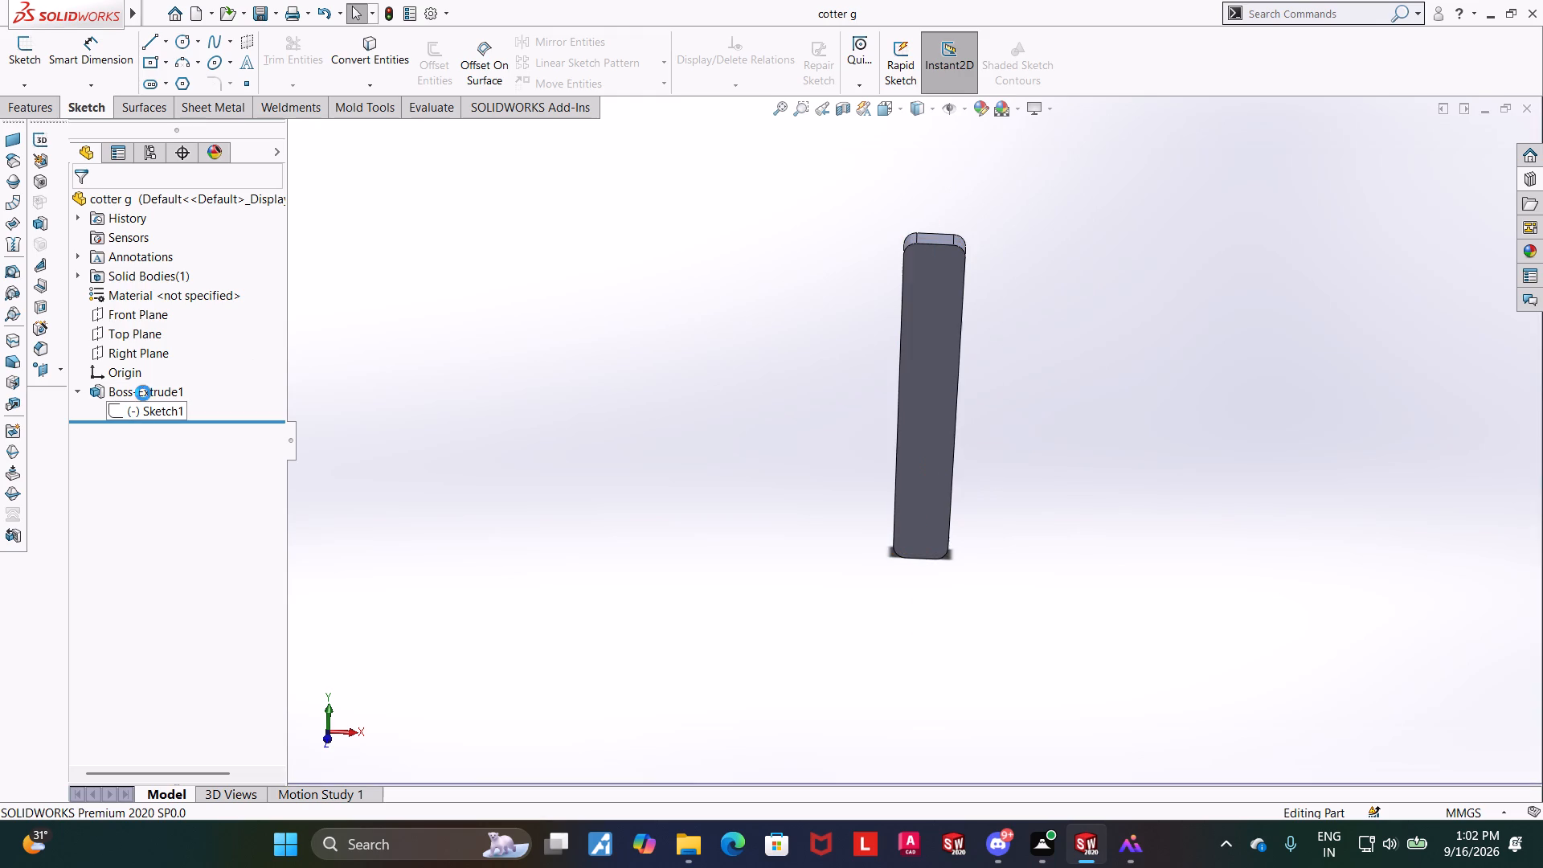
click(161, 406)
click(171, 366)
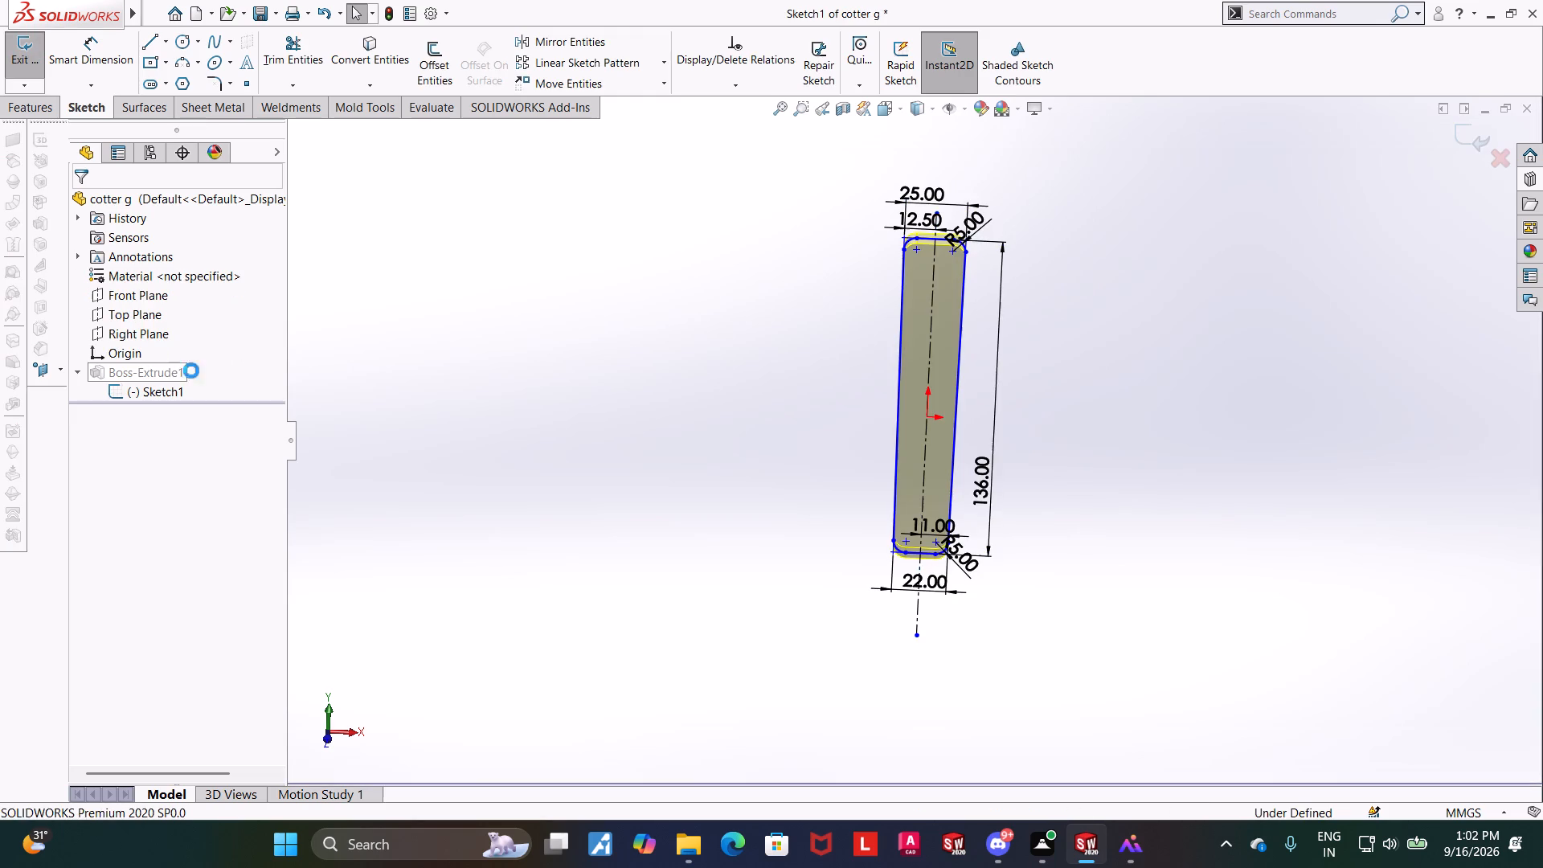
scroll(1017, 256, down, 2)
middle_drag(1025, 293, 1034, 253)
middle_drag(1053, 220, 1058, 207)
middle_click(1035, 244)
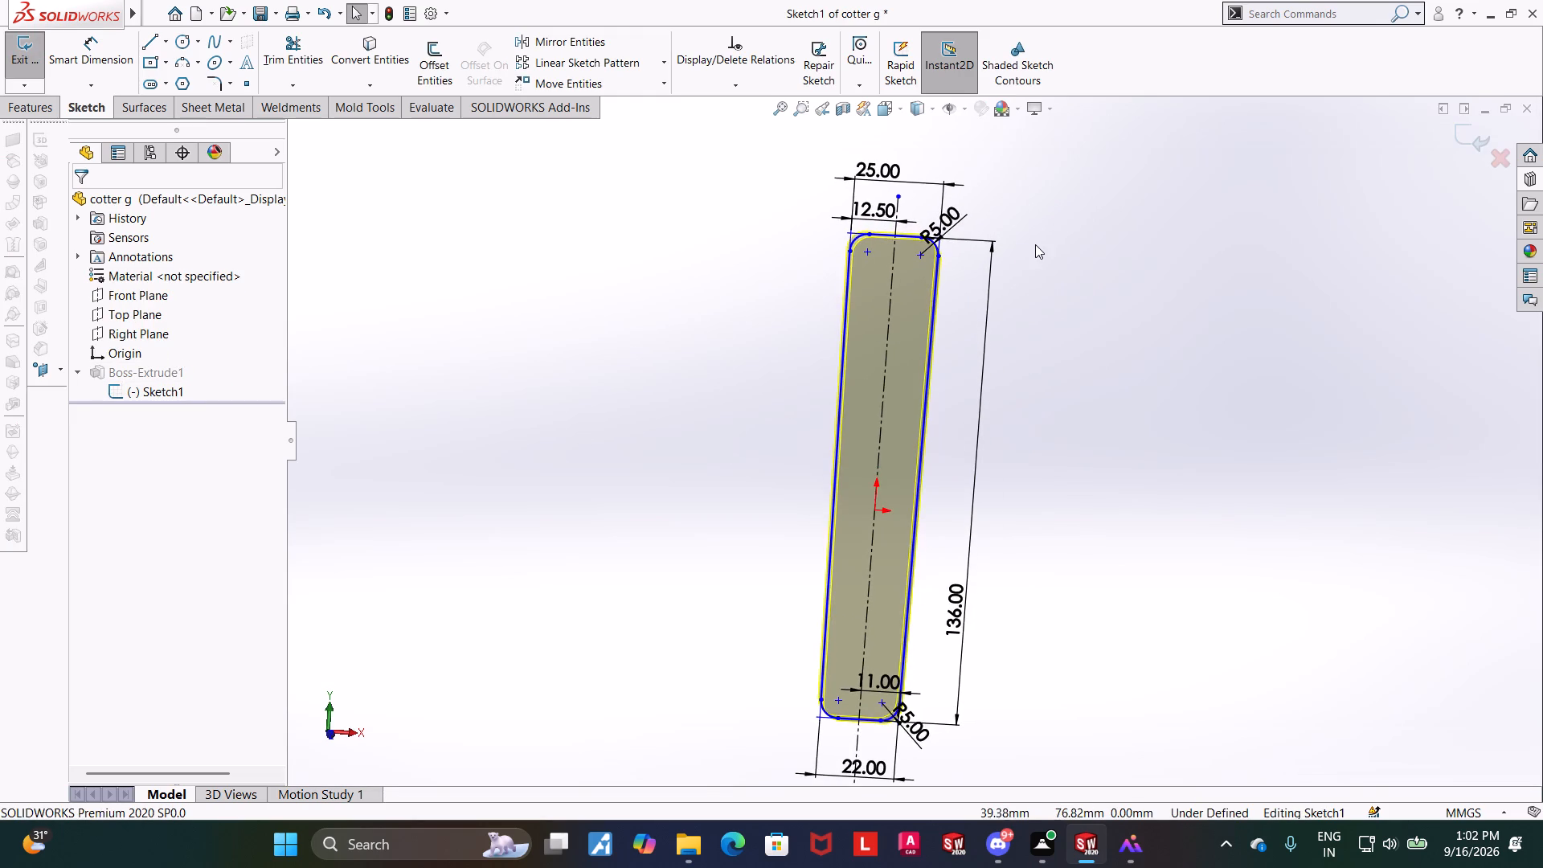
scroll(1006, 286, up, 3)
middle_drag(979, 351, 957, 396)
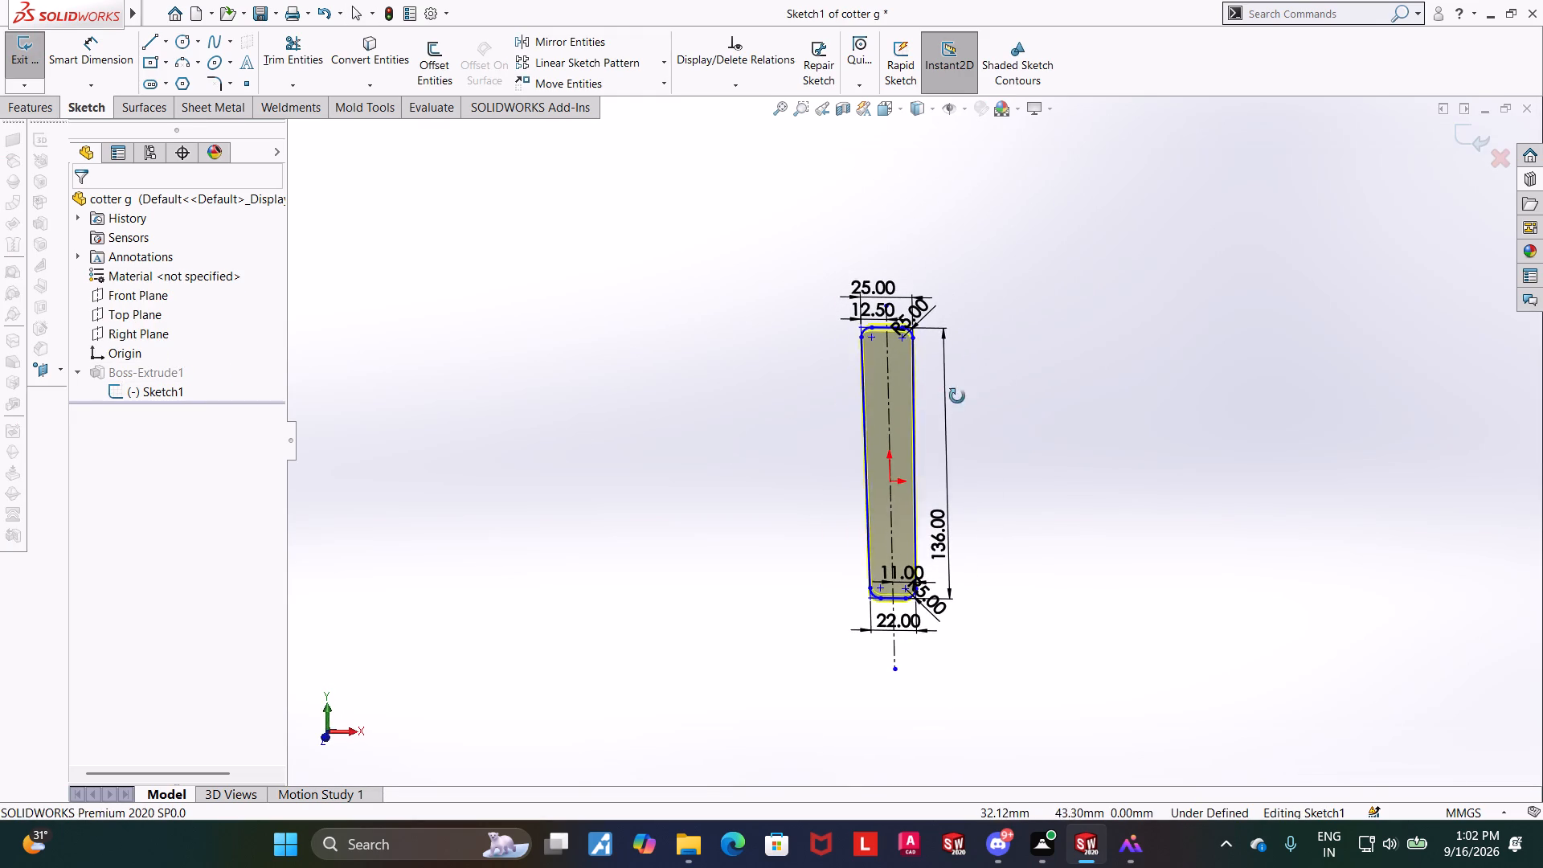
middle_drag(957, 396, 968, 359)
scroll(920, 622, down, 5)
scroll(862, 468, down, 3)
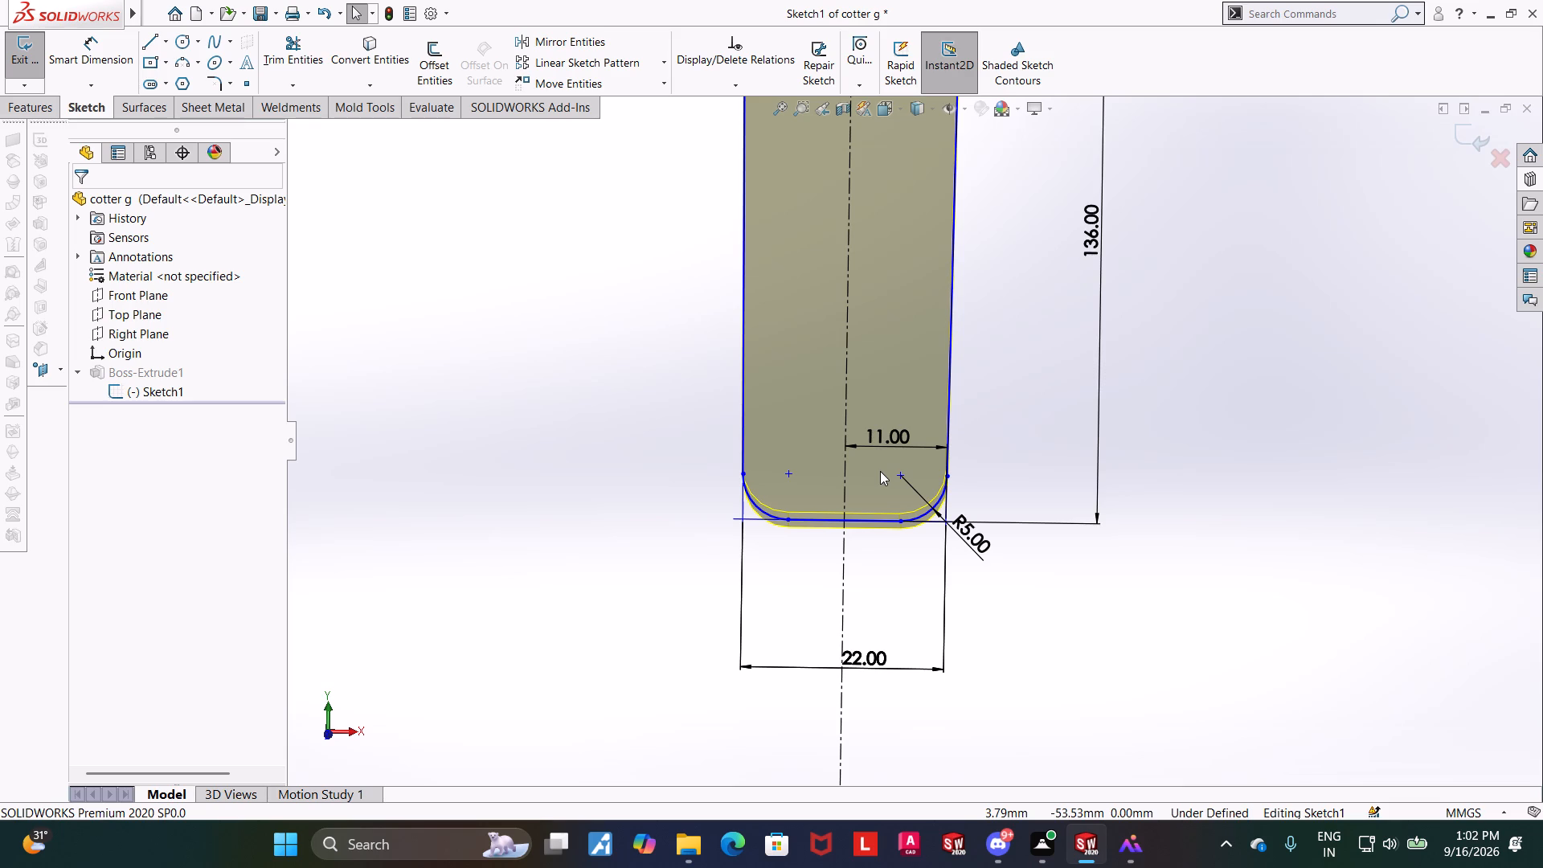
scroll(881, 472, up, 6)
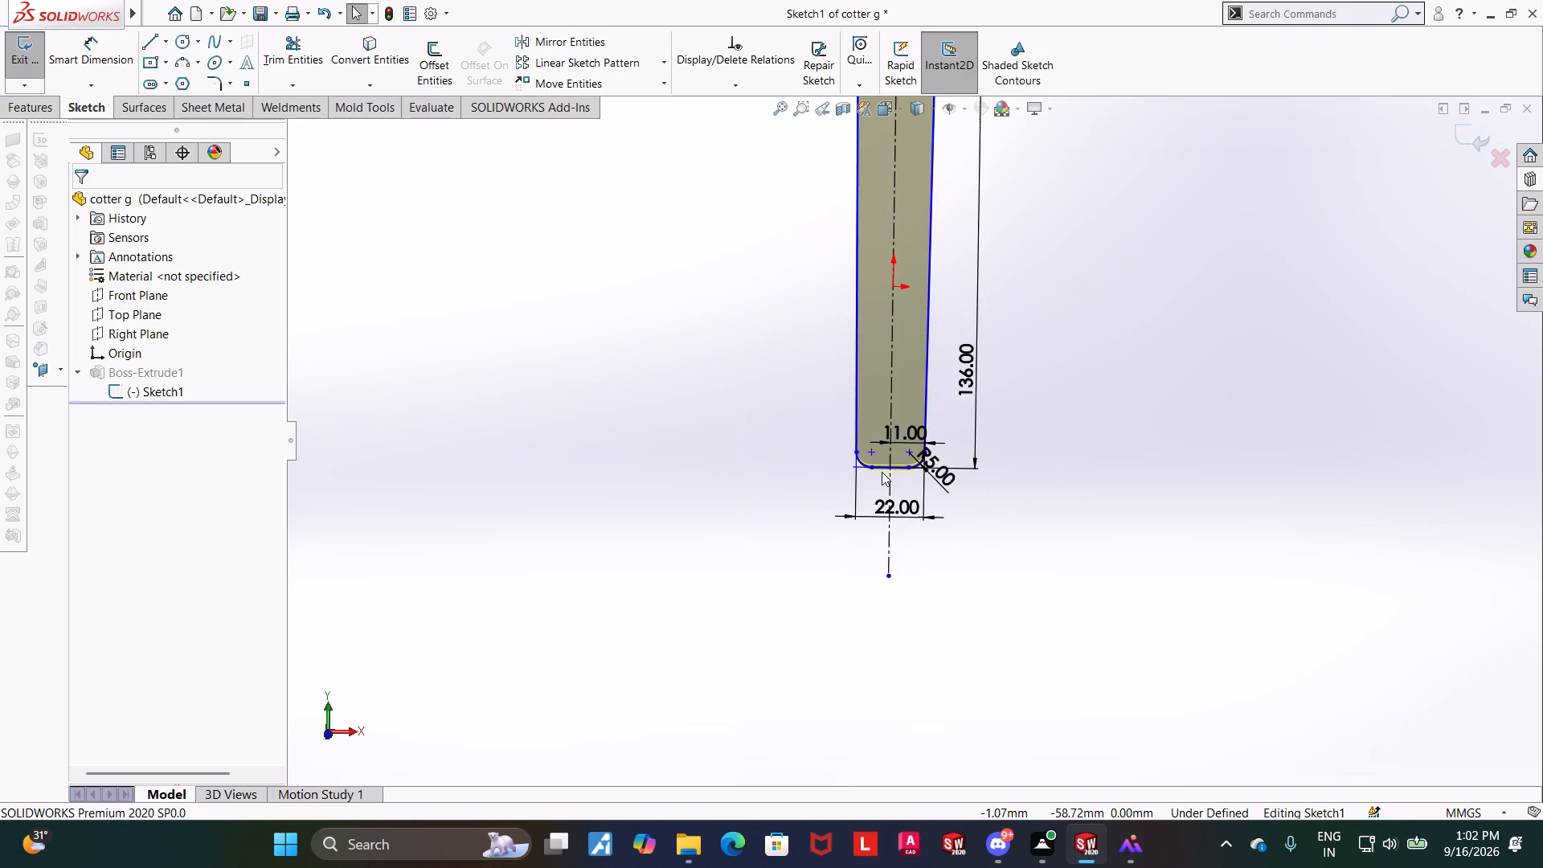
scroll(882, 440, up, 3)
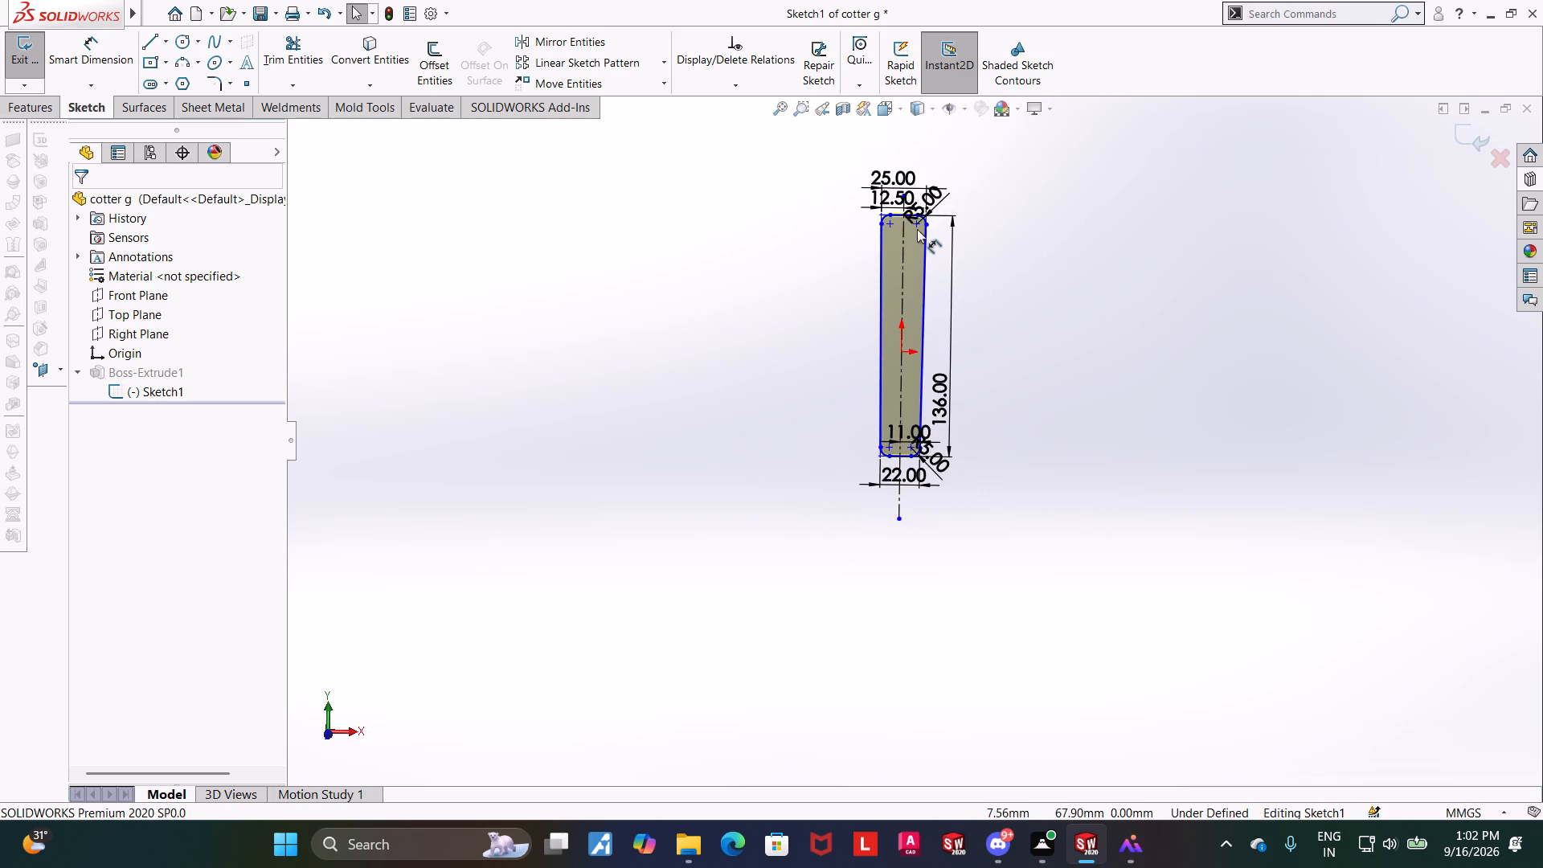
scroll(917, 229, down, 3)
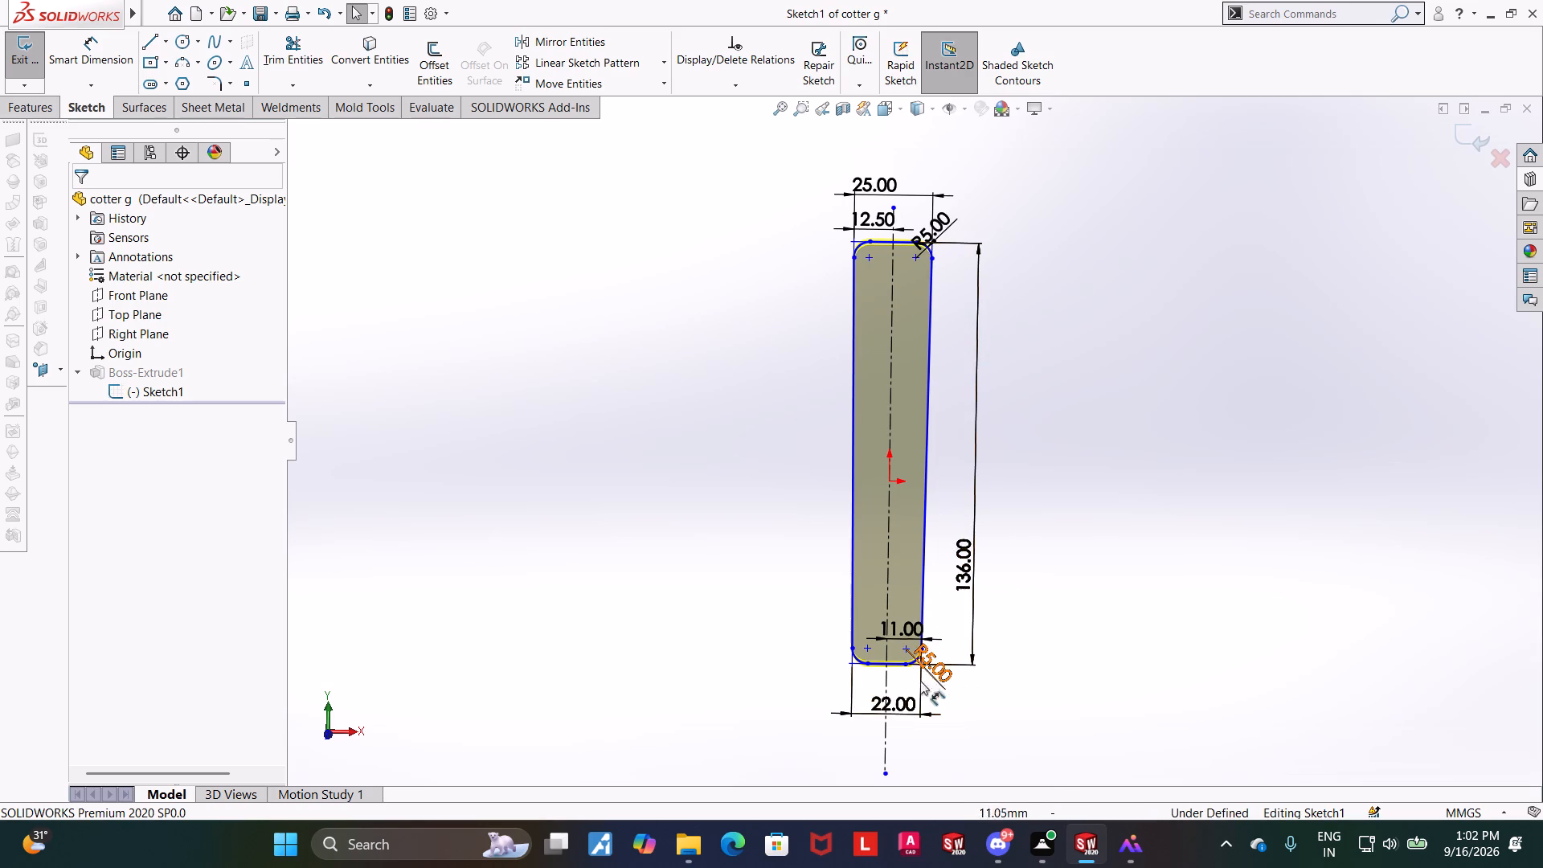
Replace the 22 mm width dimension at the cotter's narrow end with a 22 mm mid-length dimension between its long sides, and exit the sketch.
right_click(898, 707)
click(958, 628)
click(1027, 608)
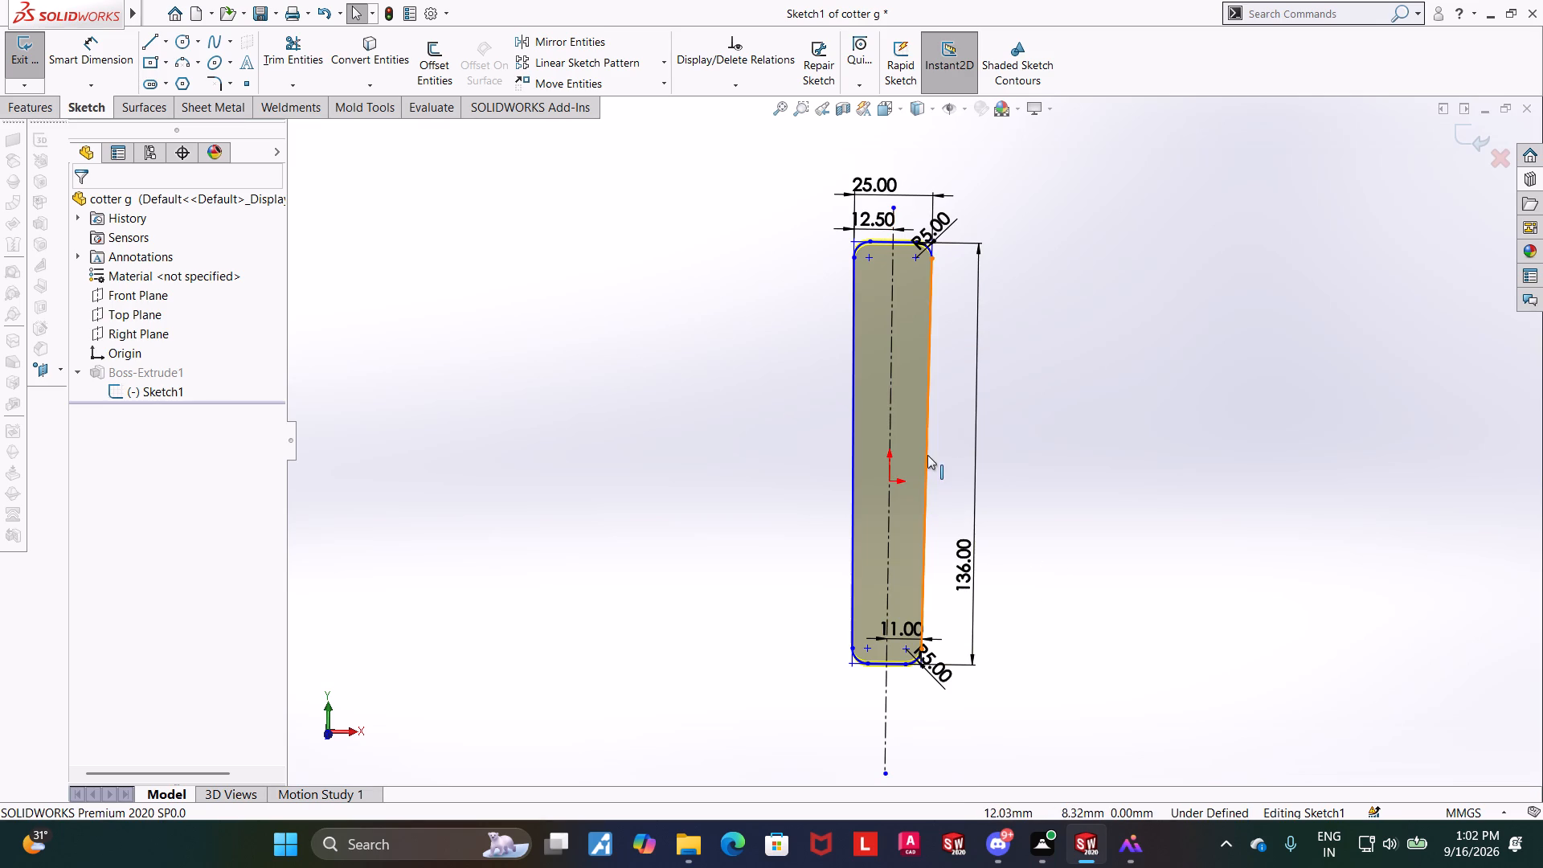
click(100, 55)
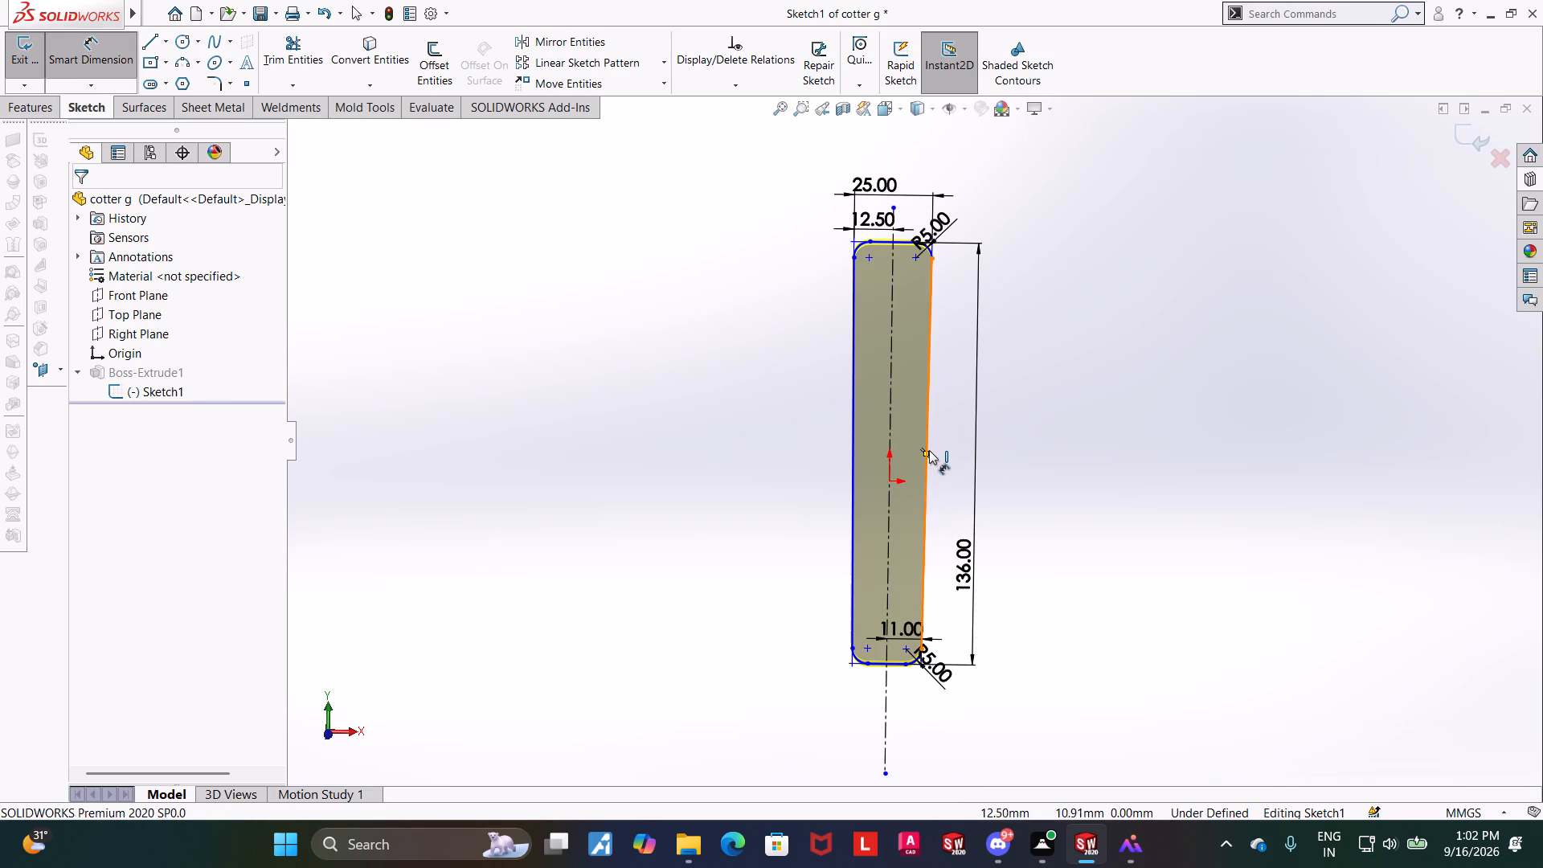
click(926, 453)
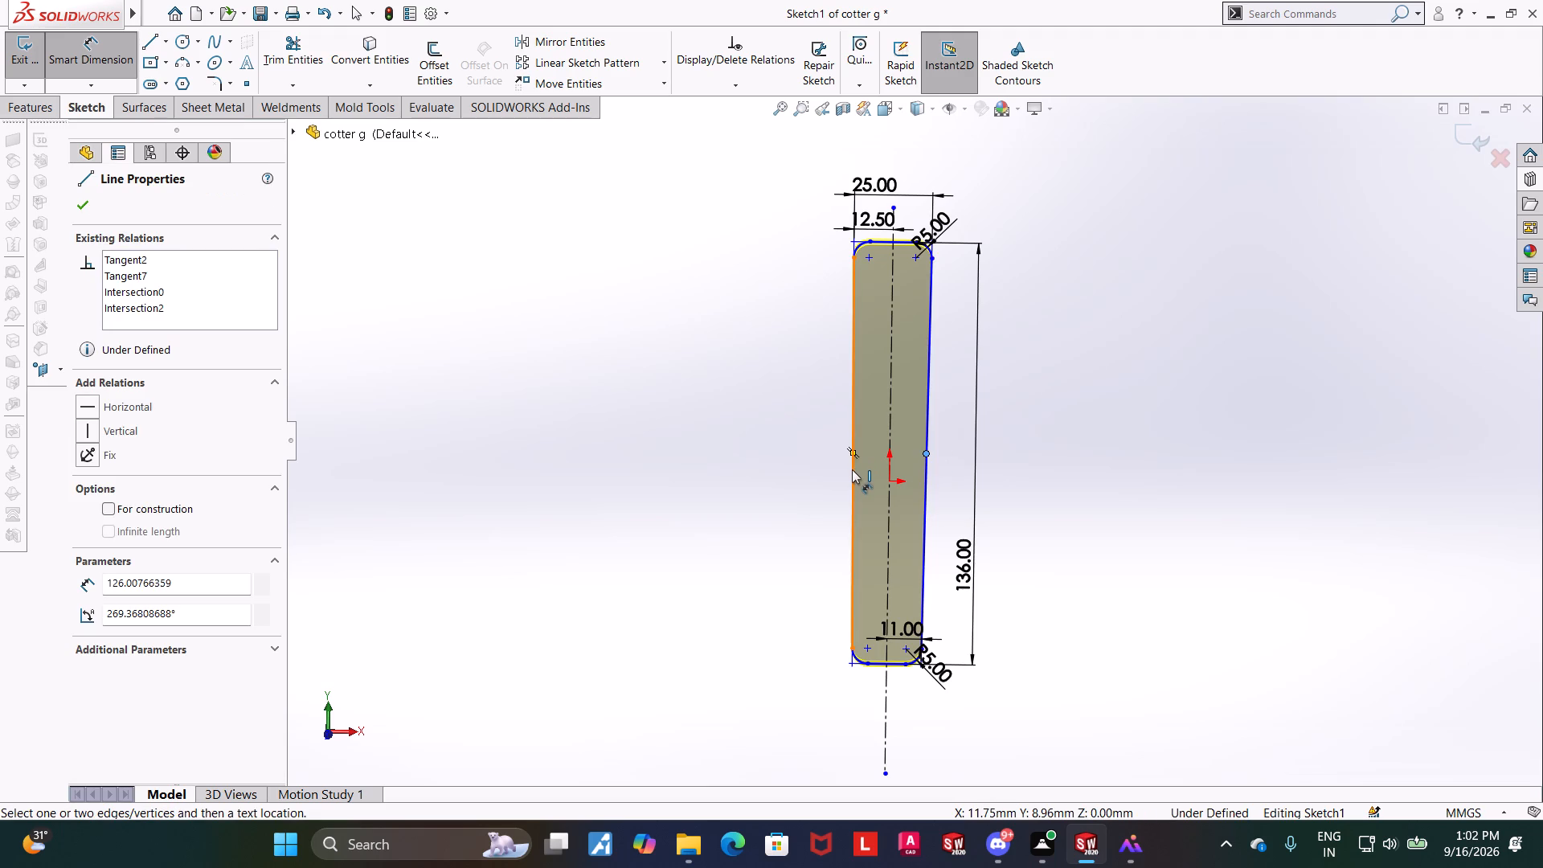
click(852, 452)
click(870, 453)
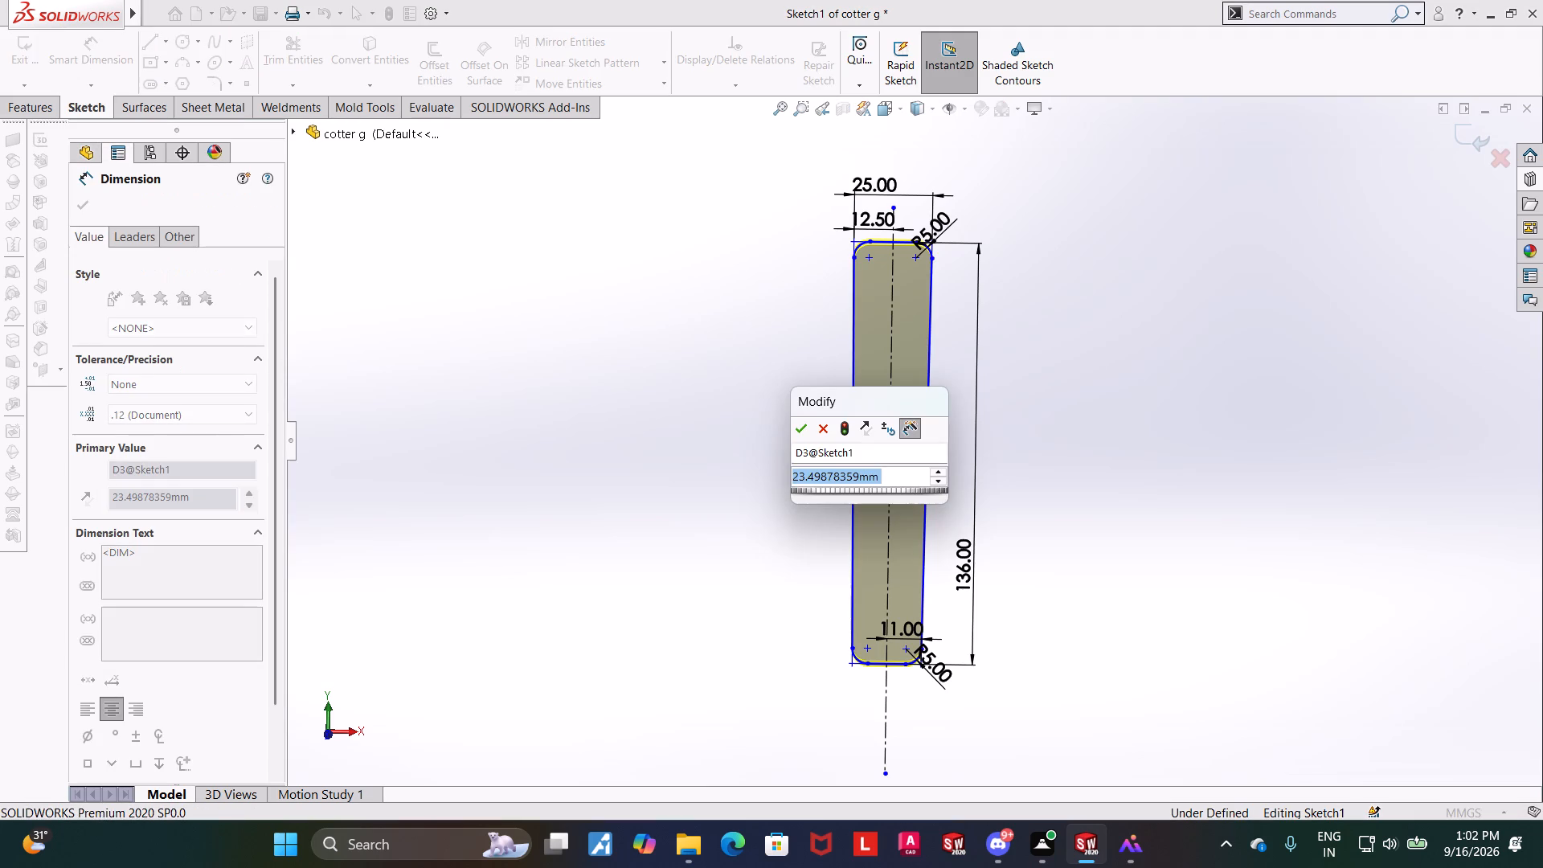
text(22)
key(Return)
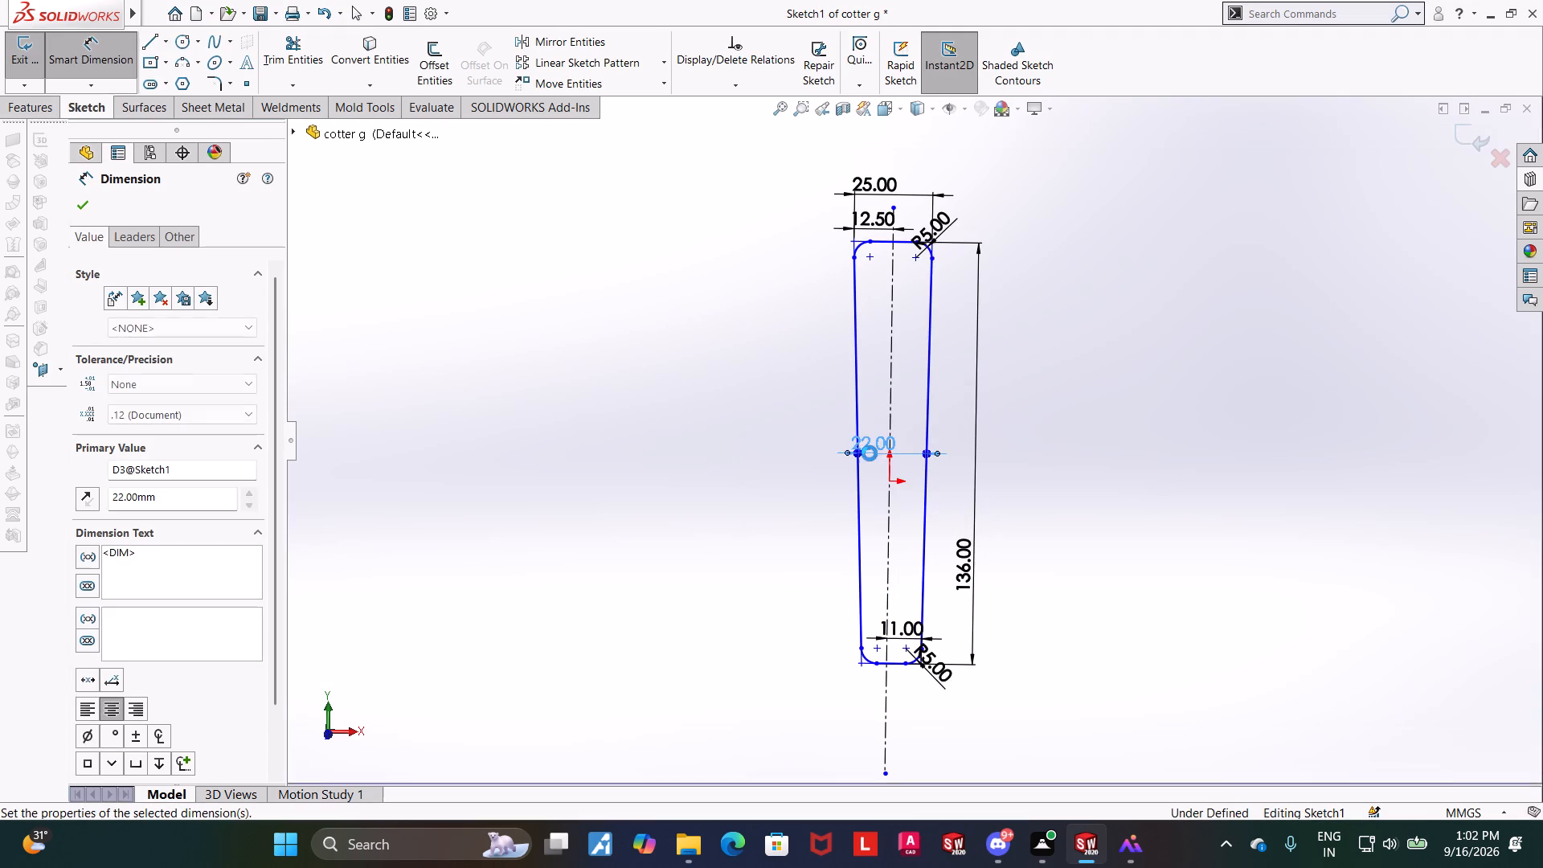
click(1465, 133)
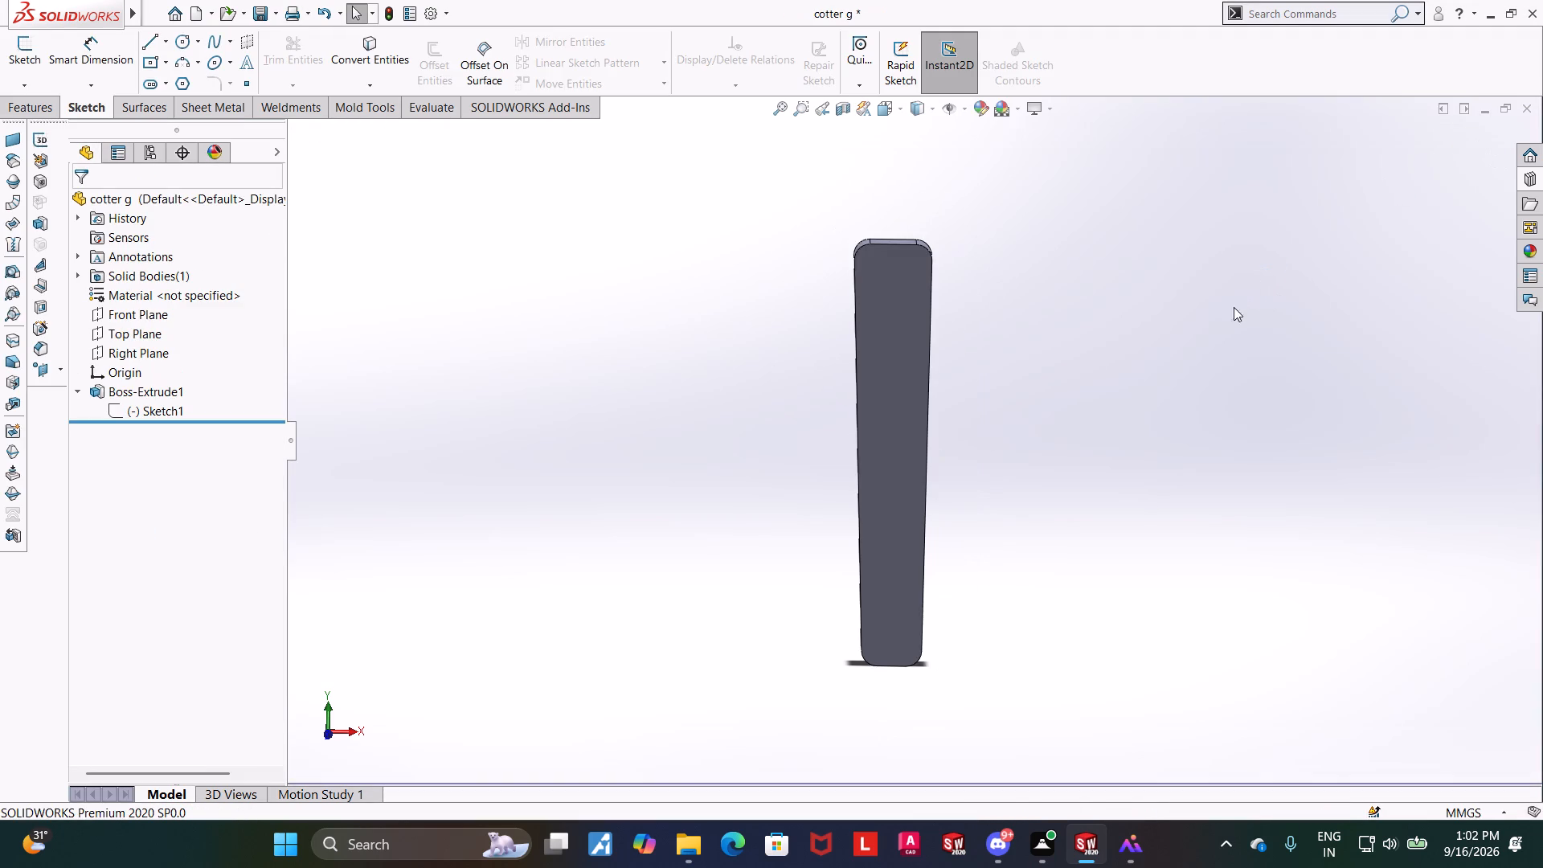
In the cotter's Sketch1, replace the narrow end's 11 mm half-width dimension with an 11 mm mid-length dimension from centerline to side, and exit.
click(127, 416)
click(141, 371)
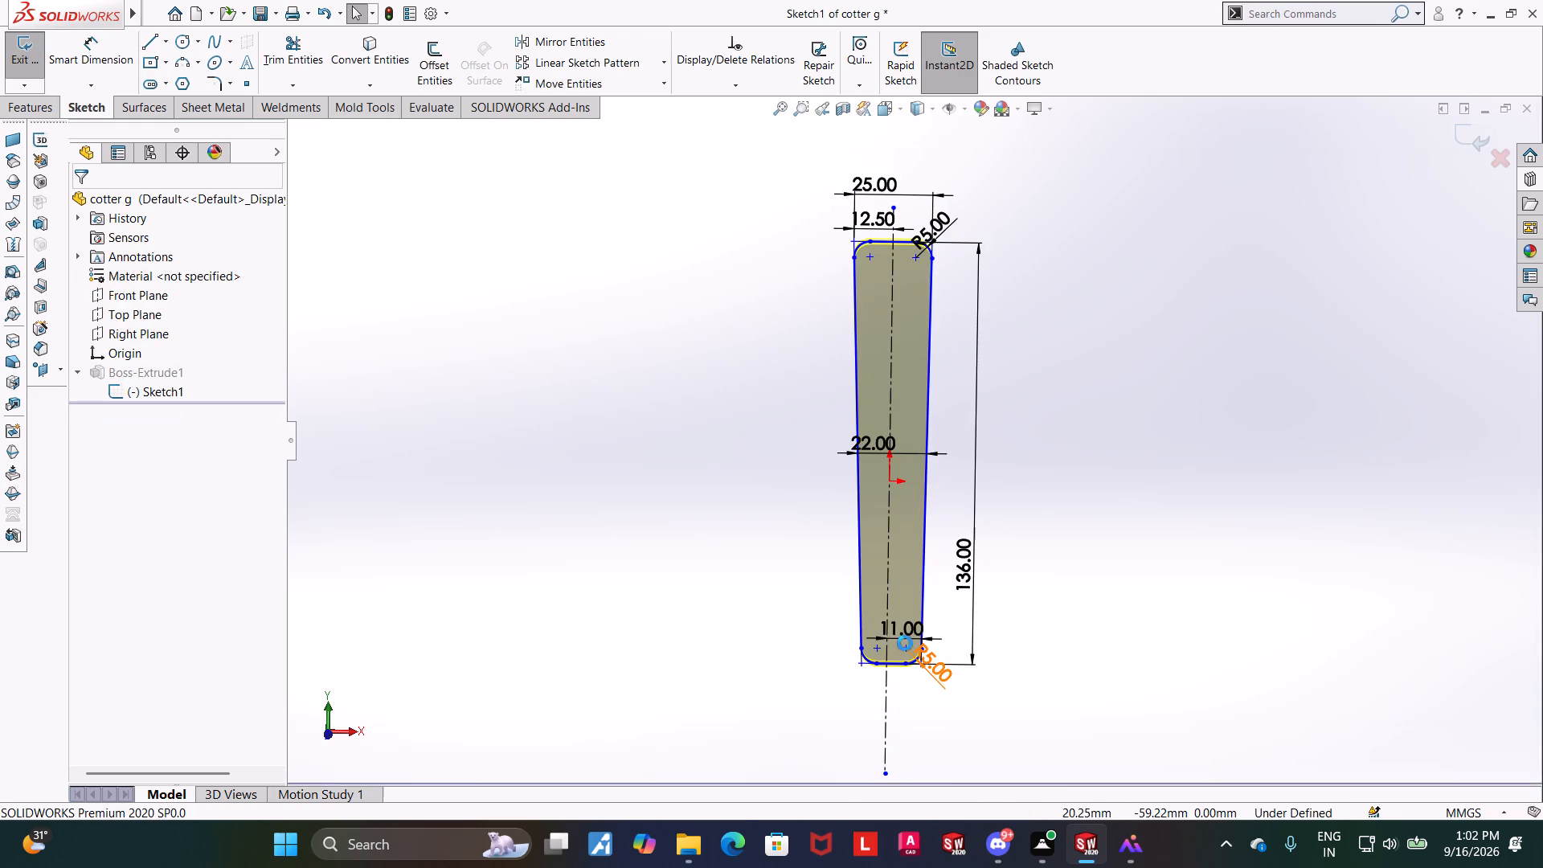
right_click(899, 629)
click(939, 616)
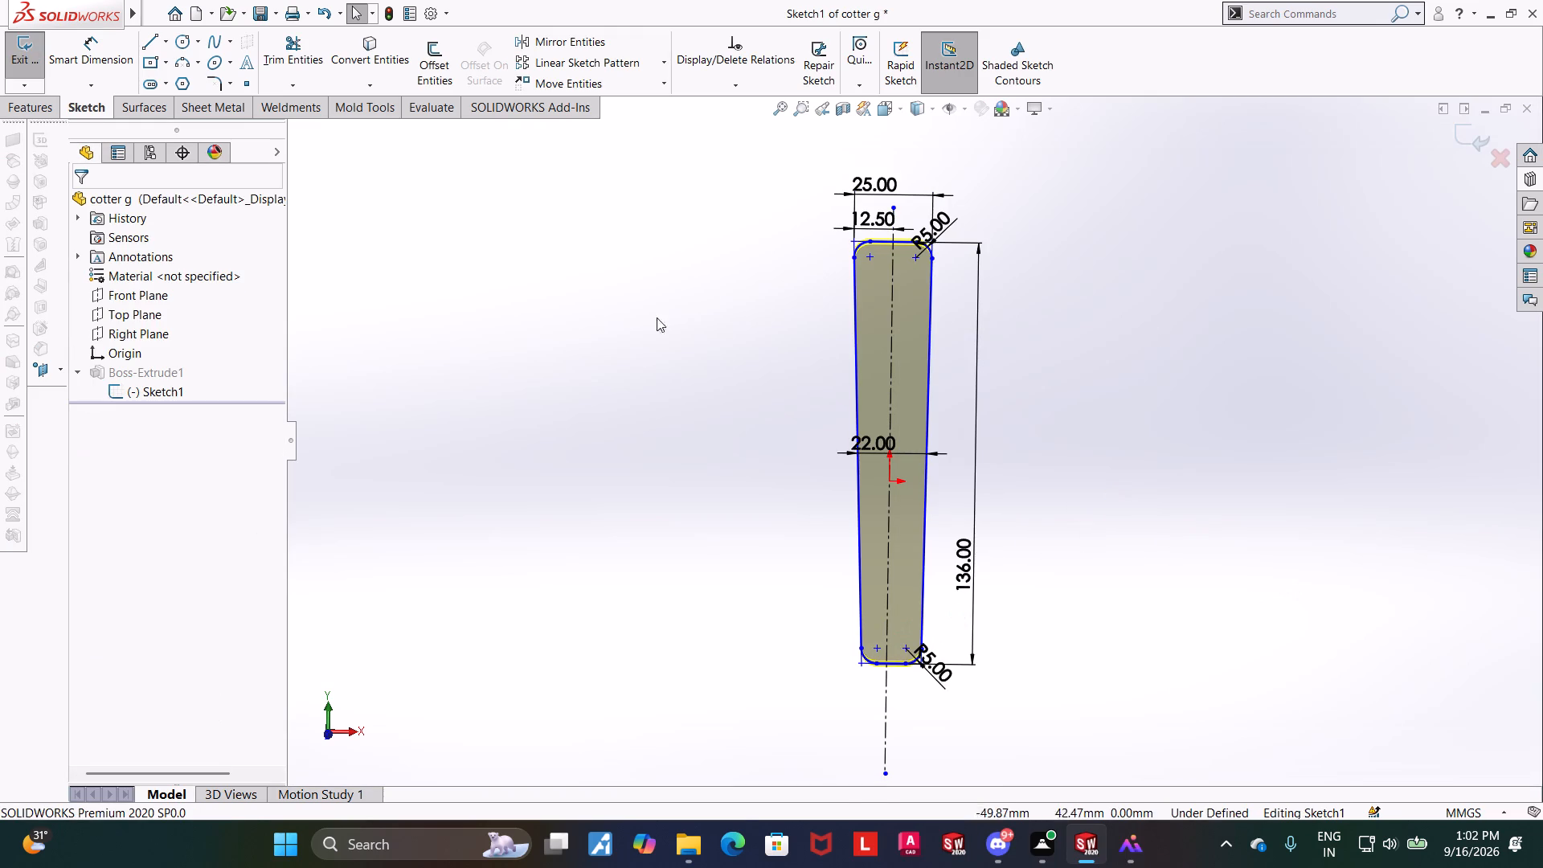
click(117, 47)
scroll(1025, 417, down, 4)
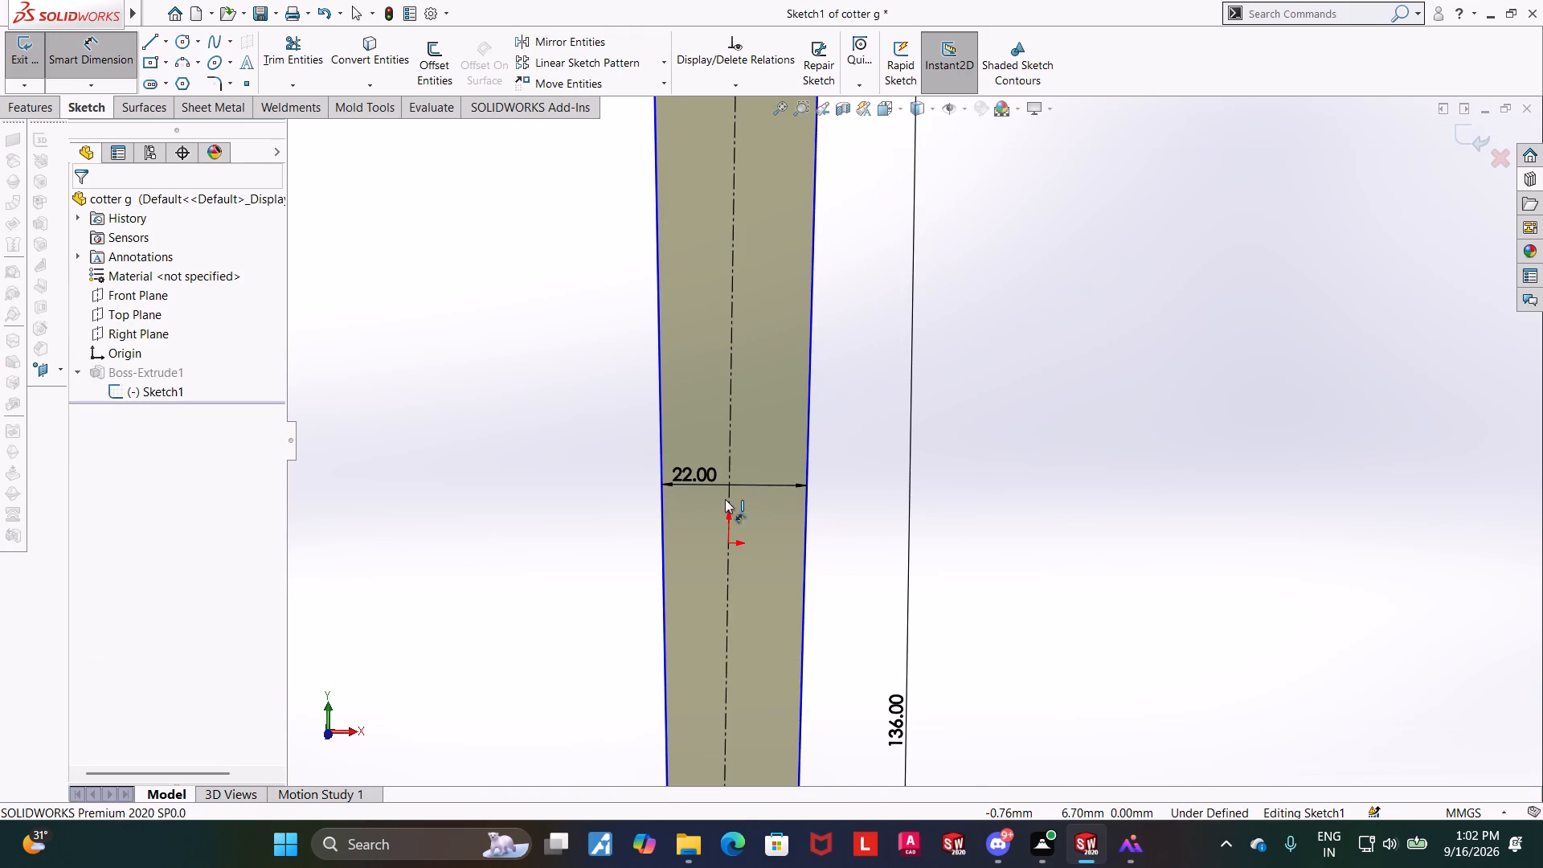
click(731, 497)
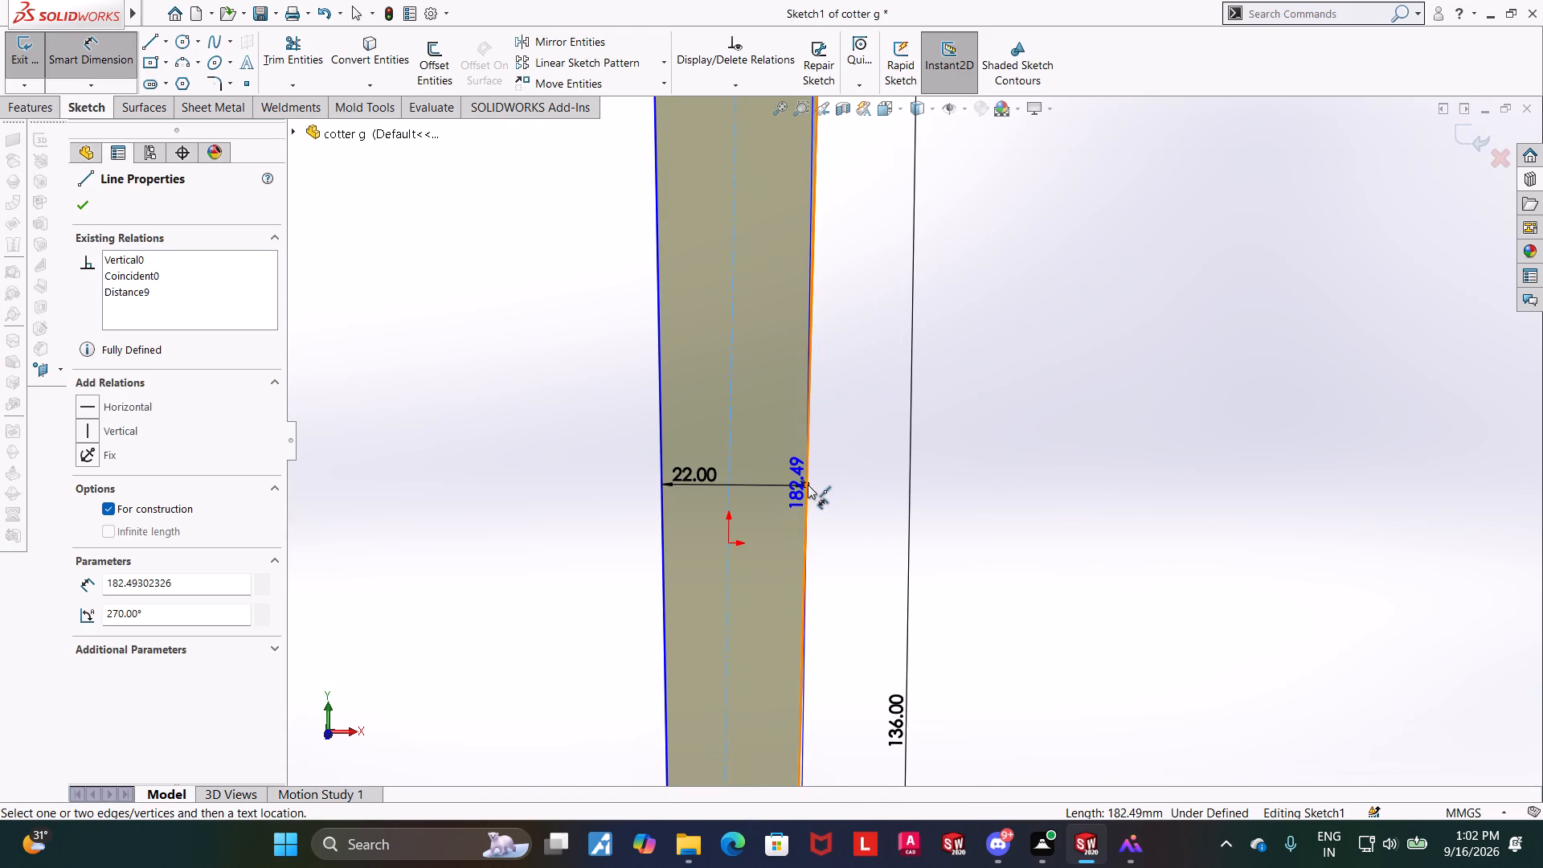
click(808, 485)
click(771, 457)
text(11)
key(Return)
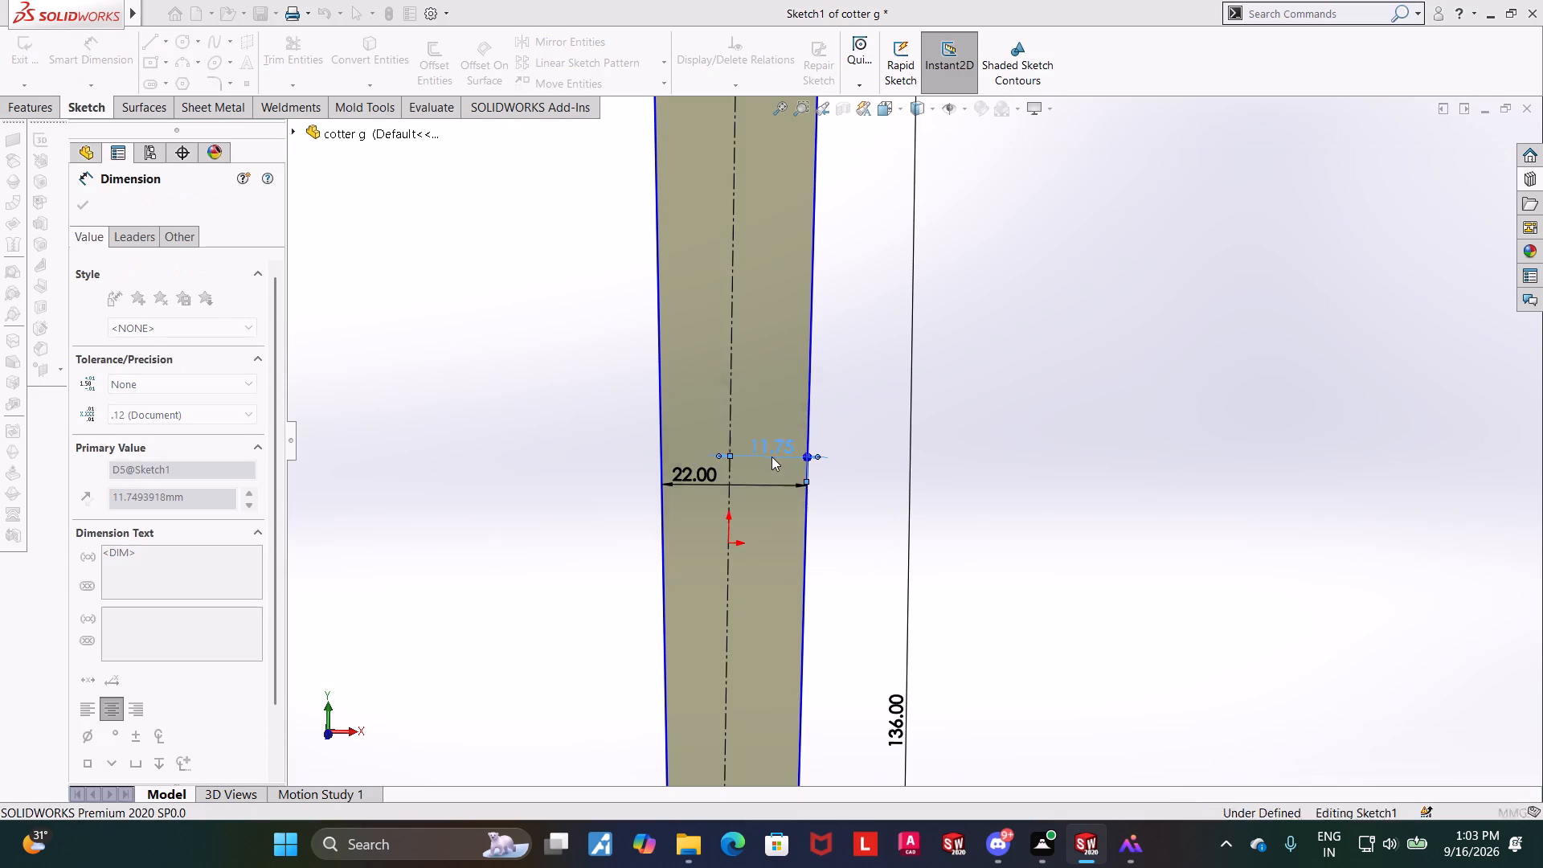
scroll(911, 342, up, 4)
click(1209, 301)
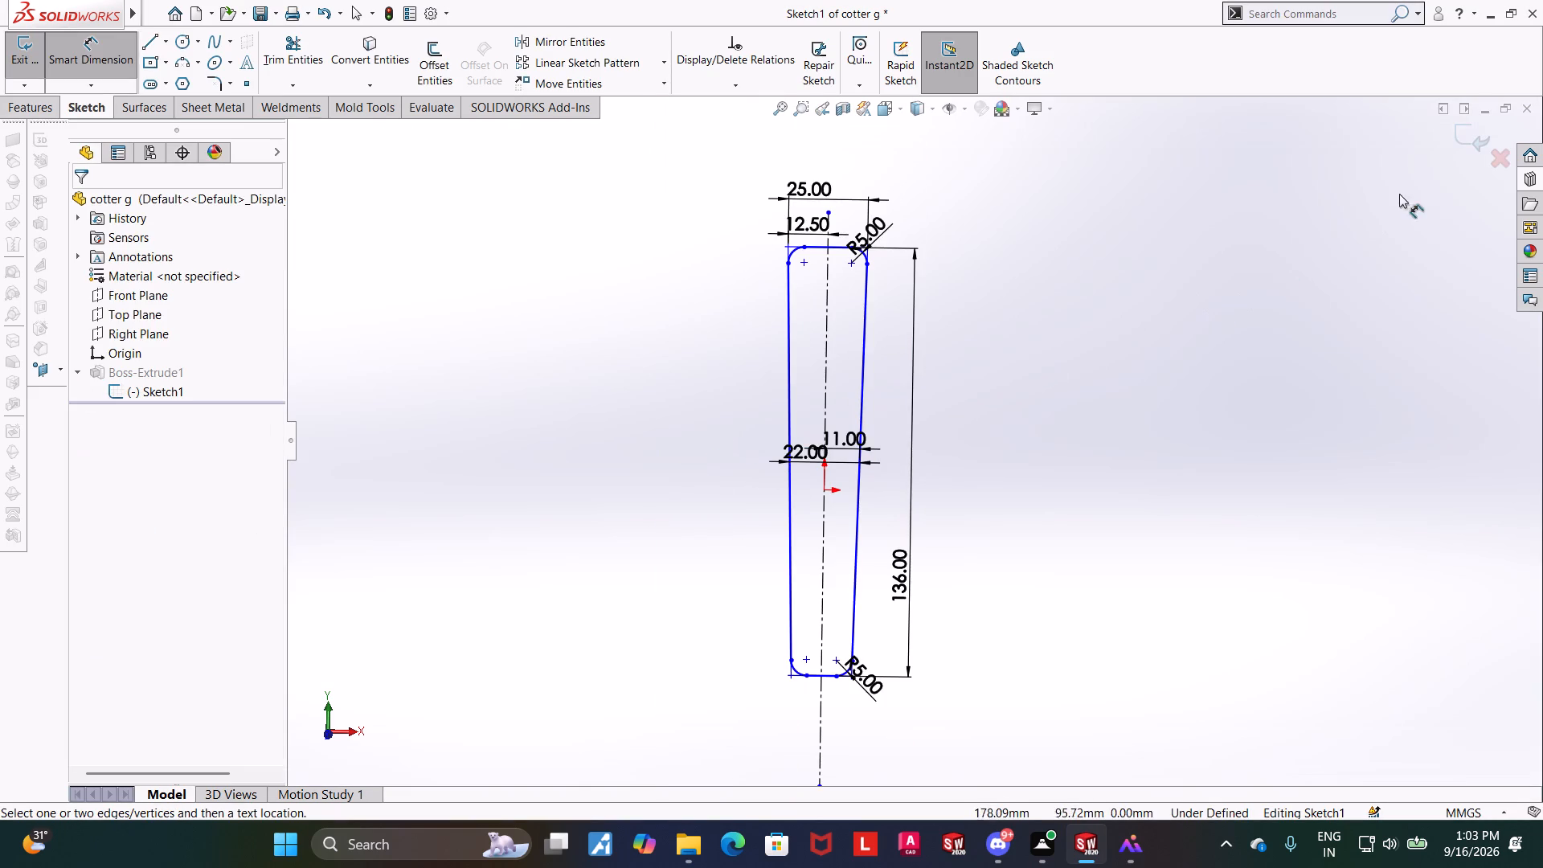
click(1463, 136)
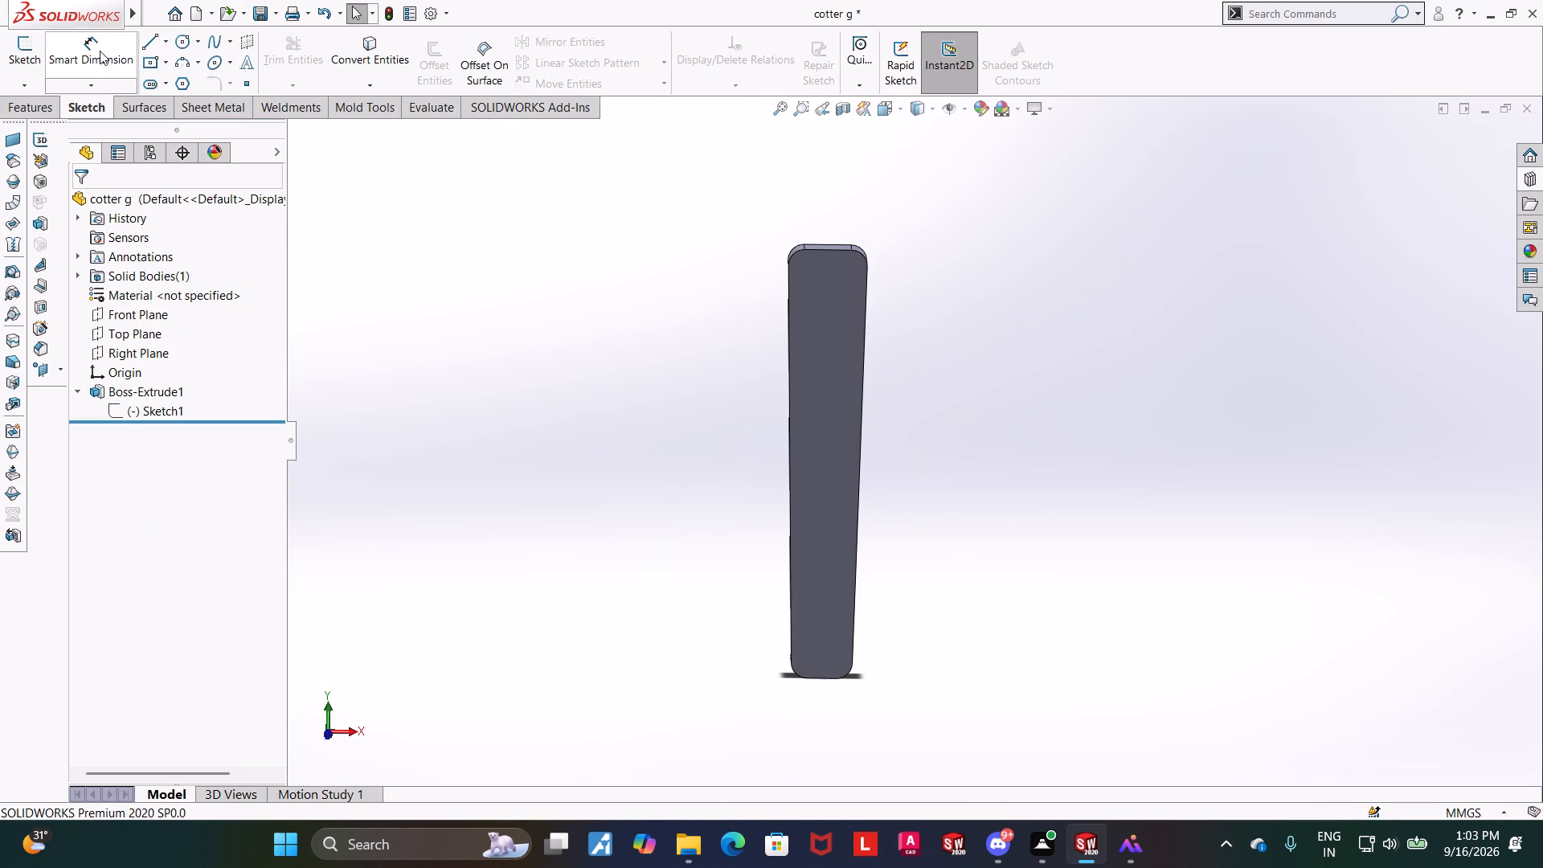
Save the cotter g part, return to Assem3, and rebuild the assembly with the modified cotter.
click(260, 14)
click(1368, 737)
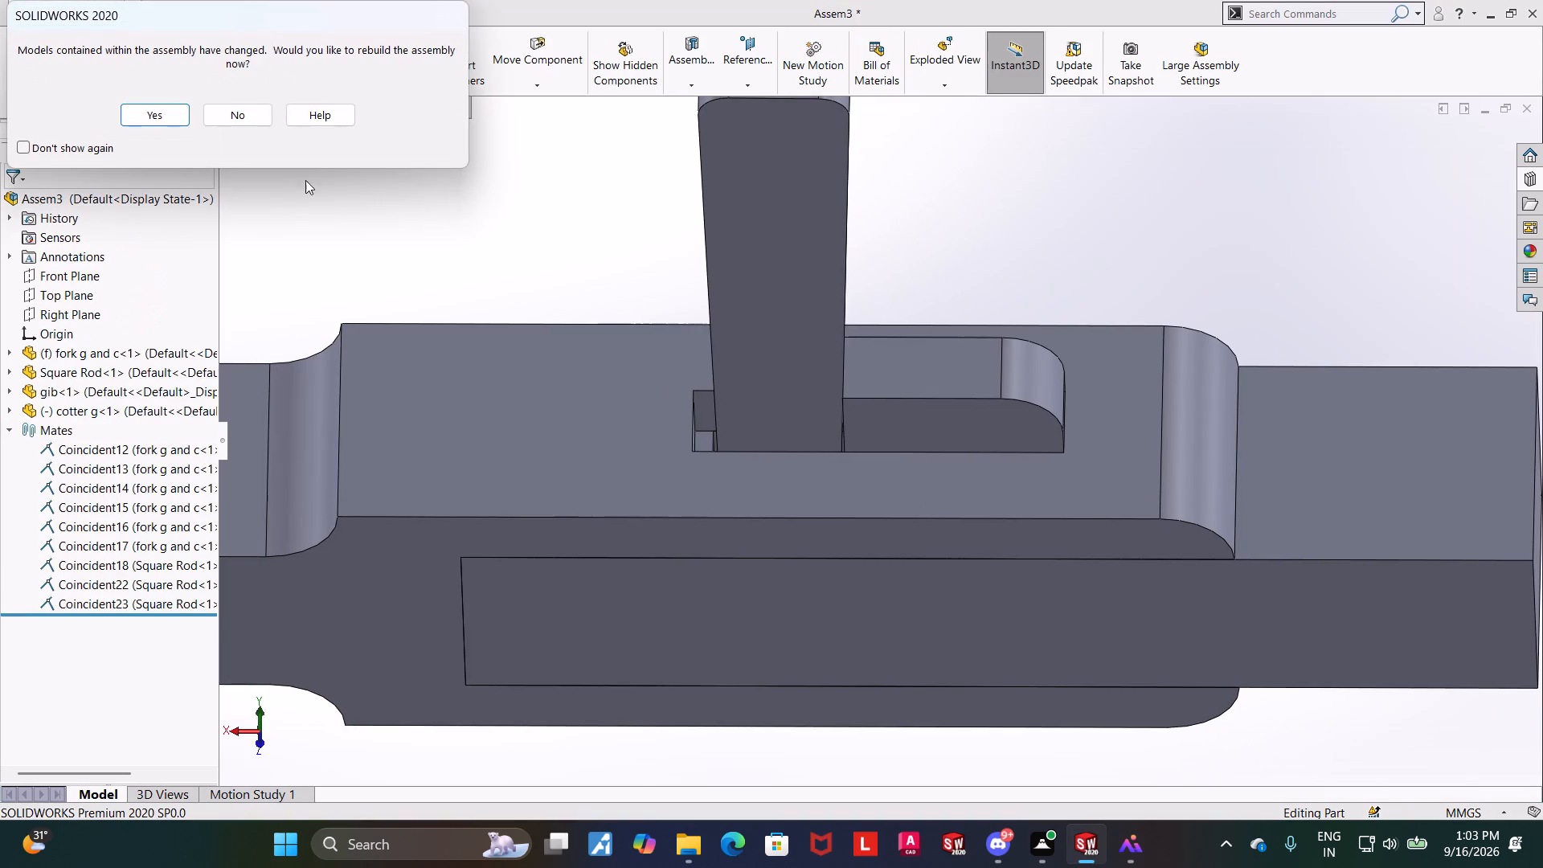
click(180, 113)
Slide the modified cotter through the slot and lift it back out, checking its fit against the gib and the latest coincident mate.
scroll(998, 228, up, 2)
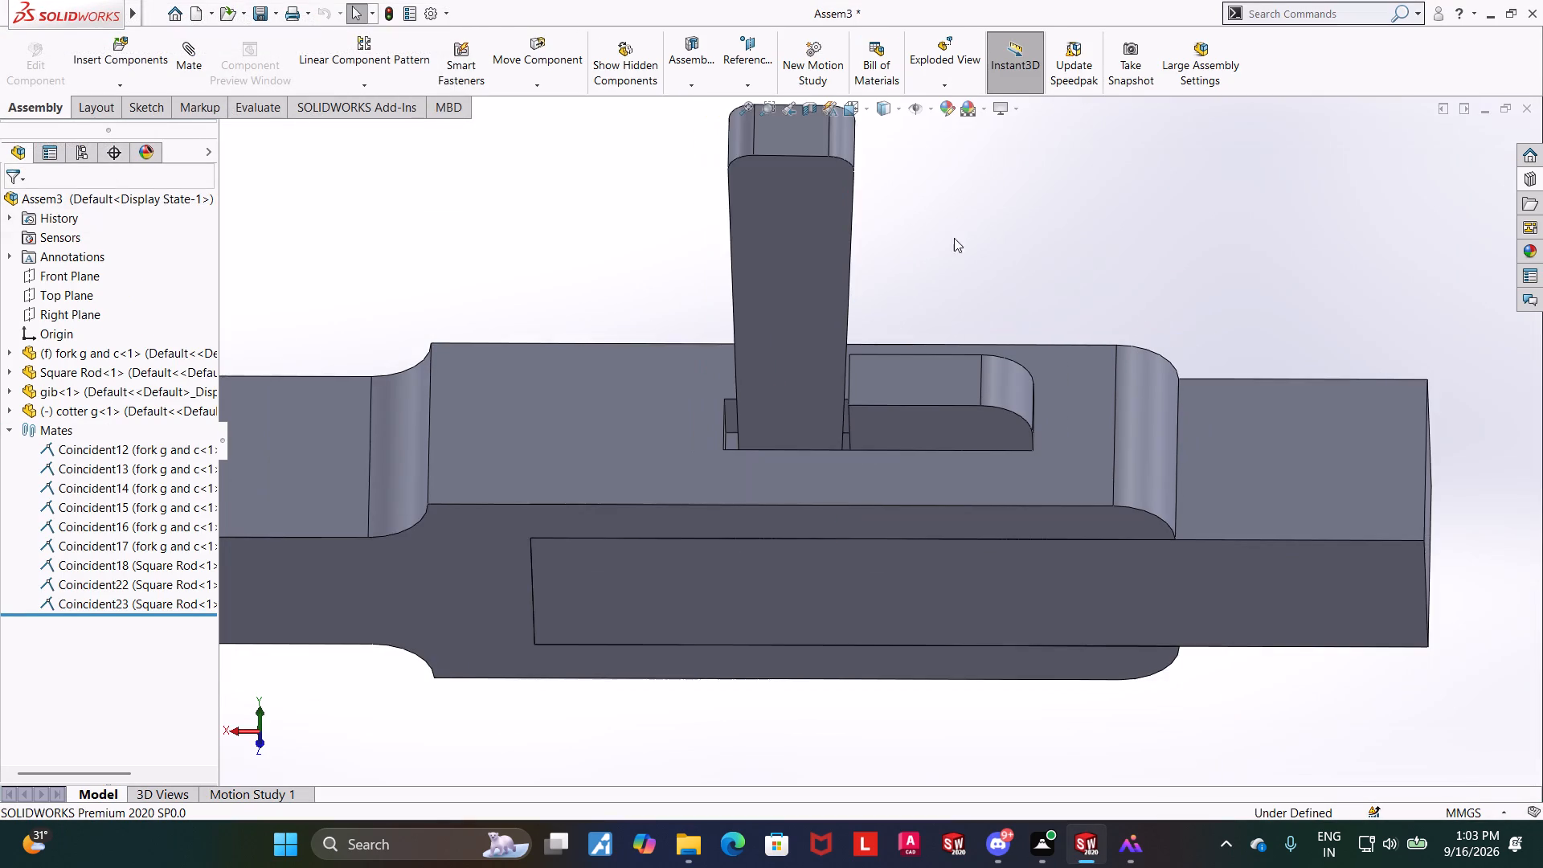
drag(823, 301, 823, 184)
middle_drag(980, 313, 1001, 322)
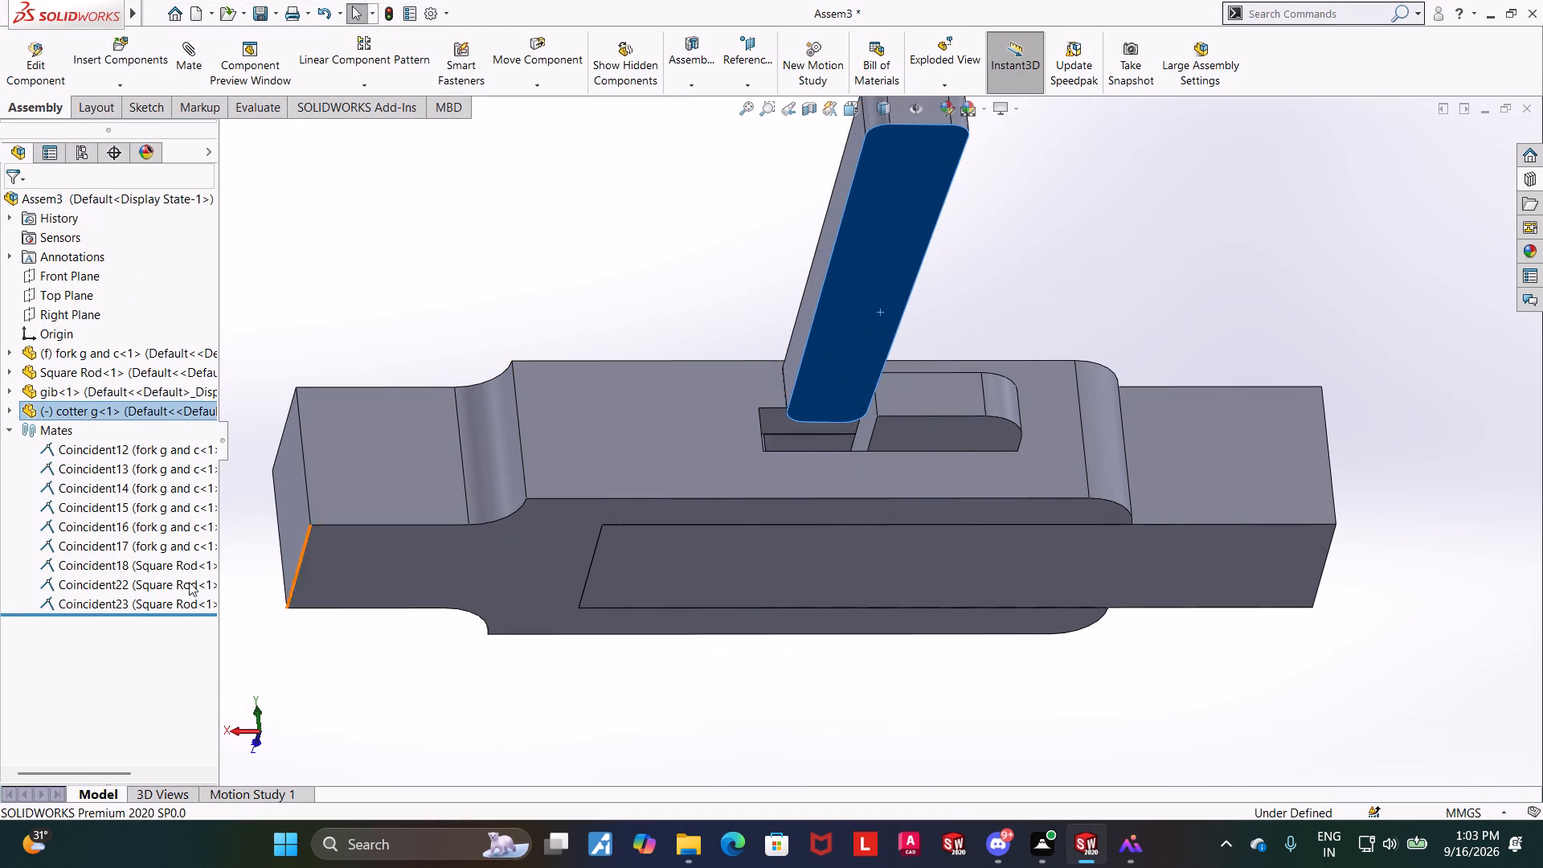
click(132, 596)
middle_click(689, 754)
click(677, 739)
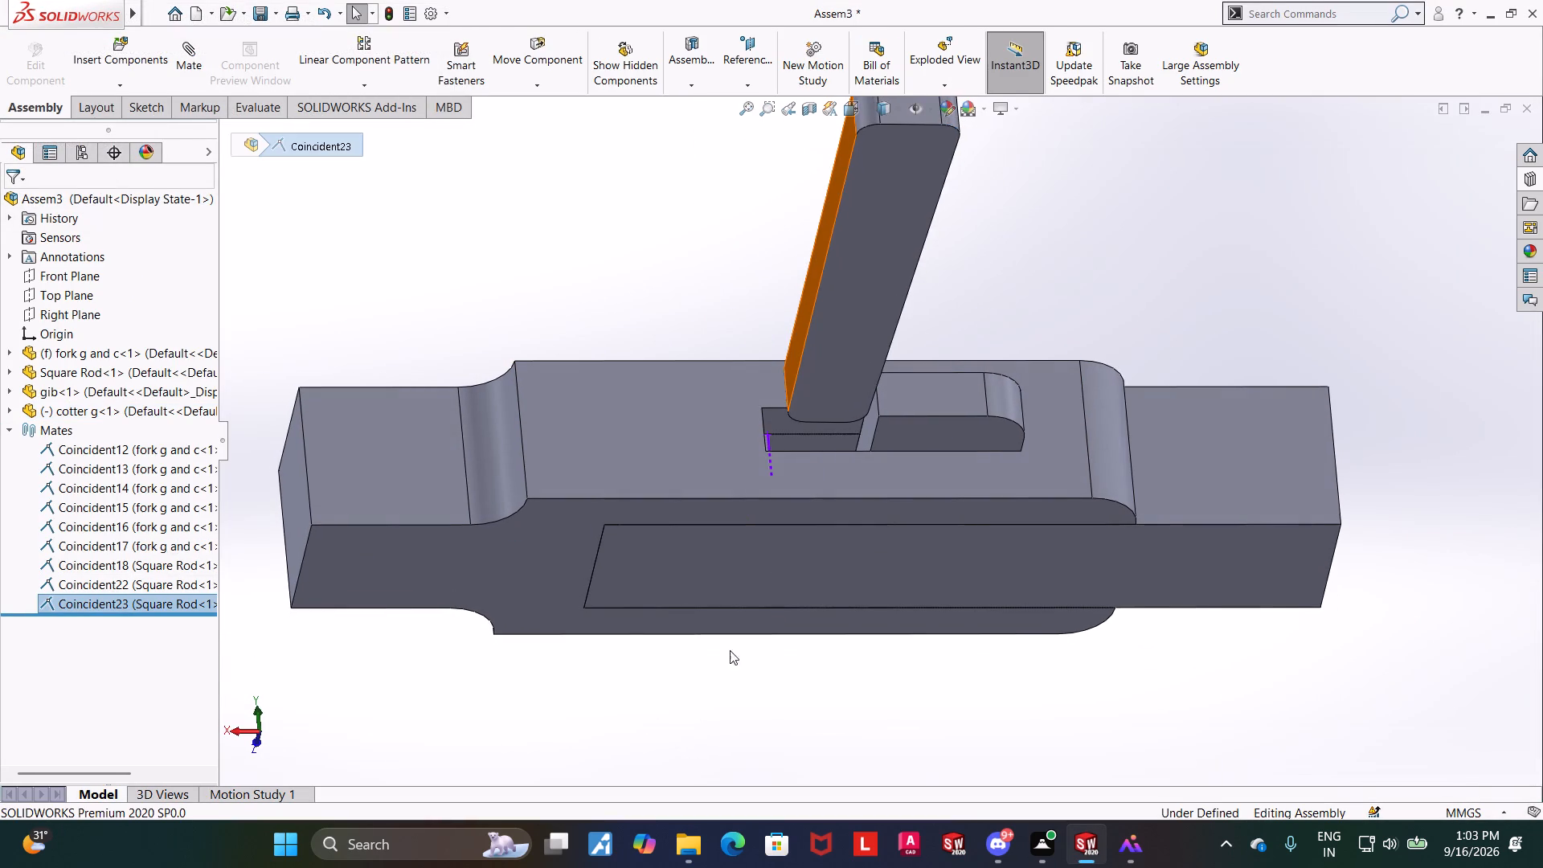
drag(825, 341, 790, 600)
middle_drag(856, 650, 841, 536)
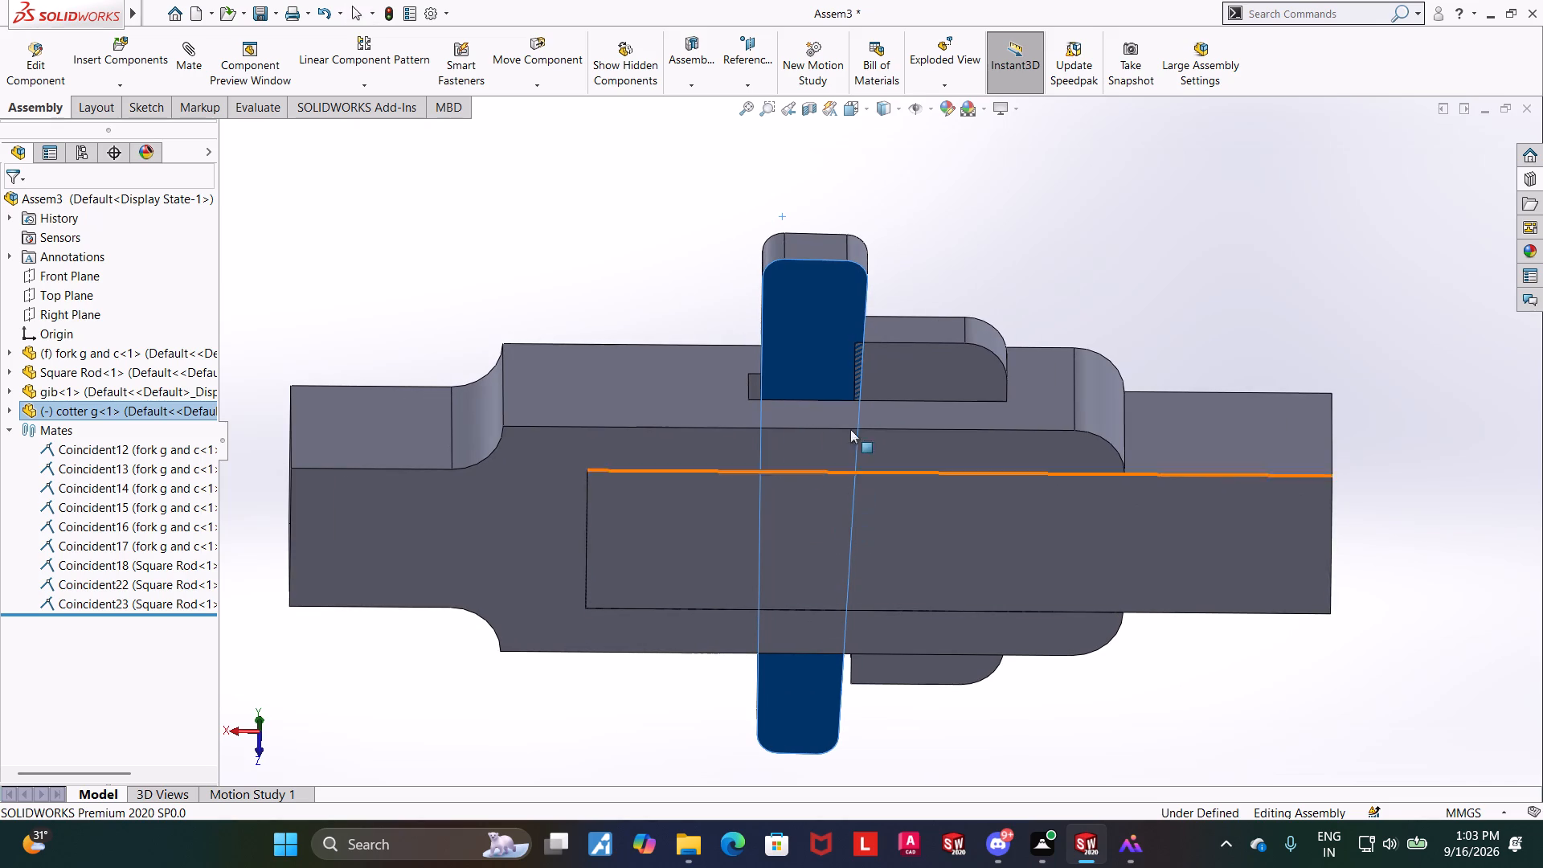
middle_drag(840, 691, 839, 579)
drag(816, 719, 825, 517)
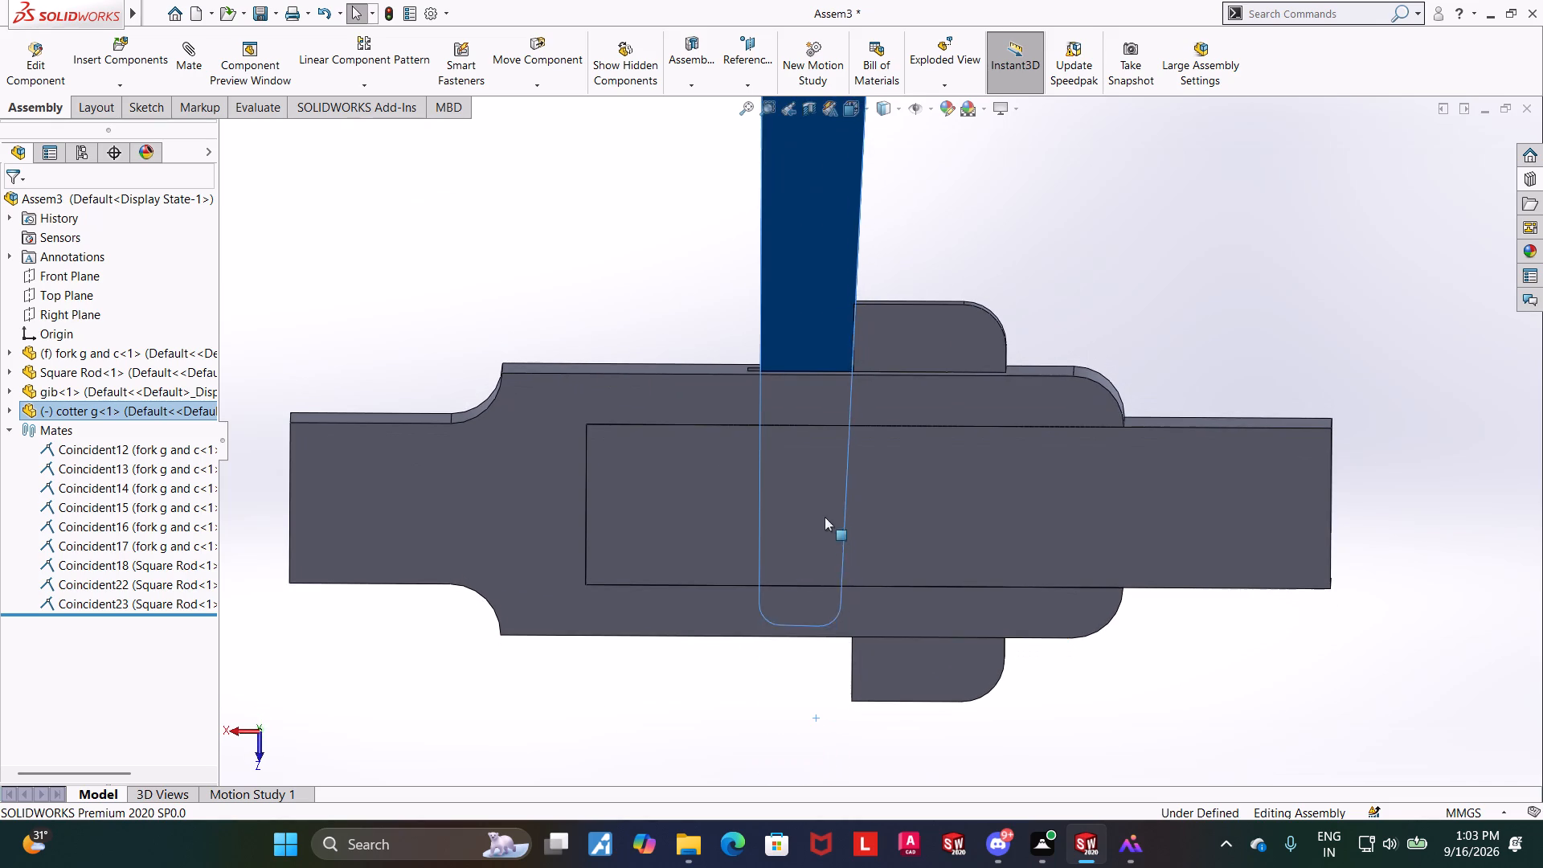
drag(825, 517, 831, 490)
middle_drag(796, 697, 796, 706)
scroll(798, 690, up, 4)
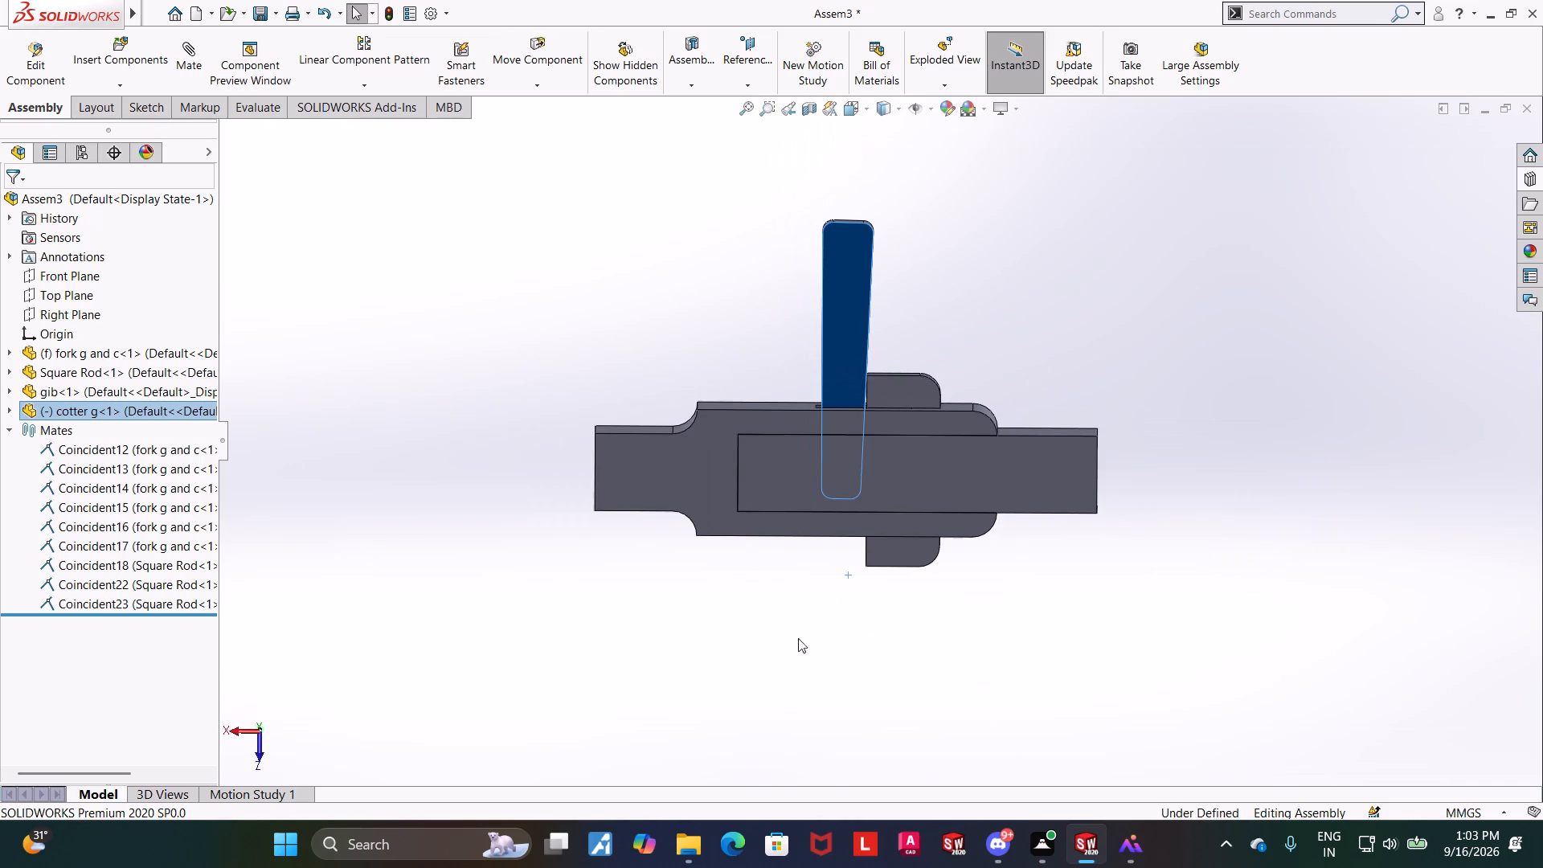
drag(862, 299, 857, 180)
click(911, 300)
scroll(907, 297, up, 4)
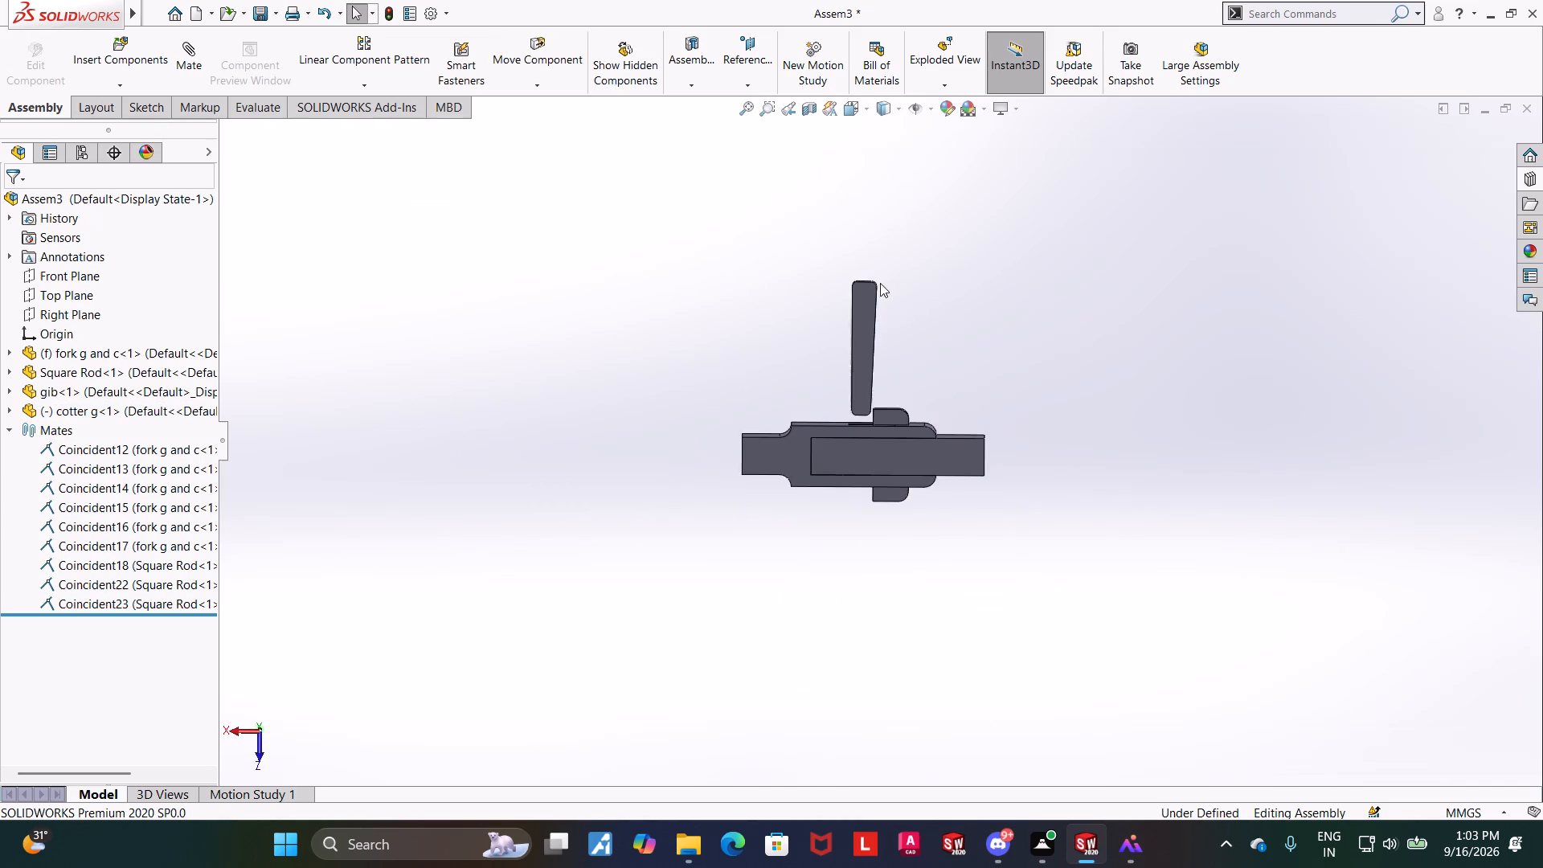
Delete the Coincident22 mate that ties the cotter's narrow side face to the square rod's slot.
scroll(878, 297, down, 3)
scroll(887, 417, down, 3)
middle_drag(889, 437, 1227, 454)
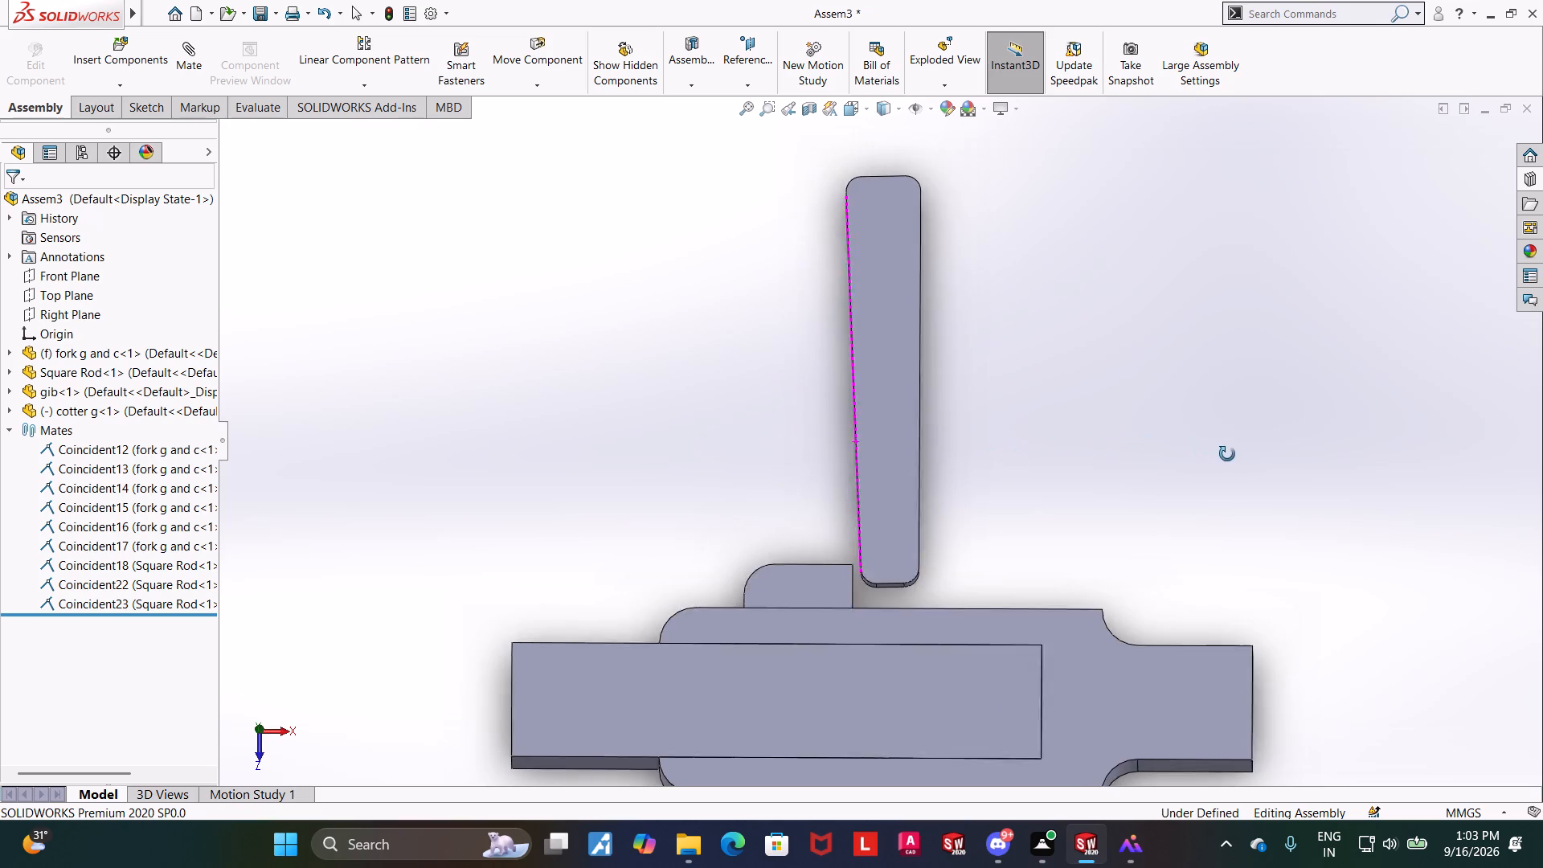
middle_drag(1227, 454, 1228, 458)
click(1226, 469)
middle_drag(1189, 481, 1146, 564)
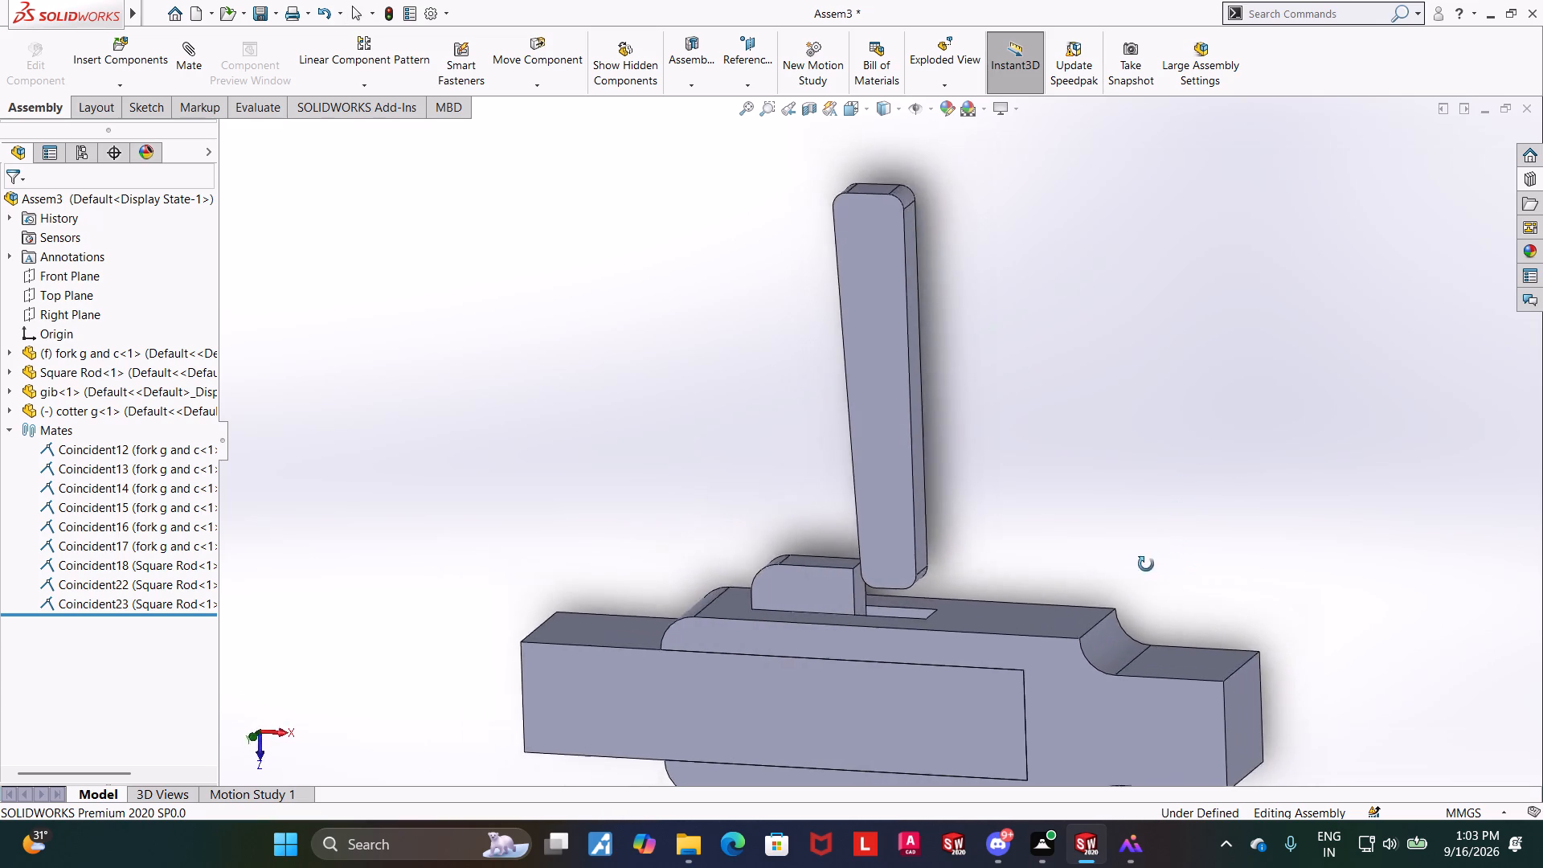
middle_drag(1146, 564, 1187, 526)
middle_drag(1093, 497, 1052, 620)
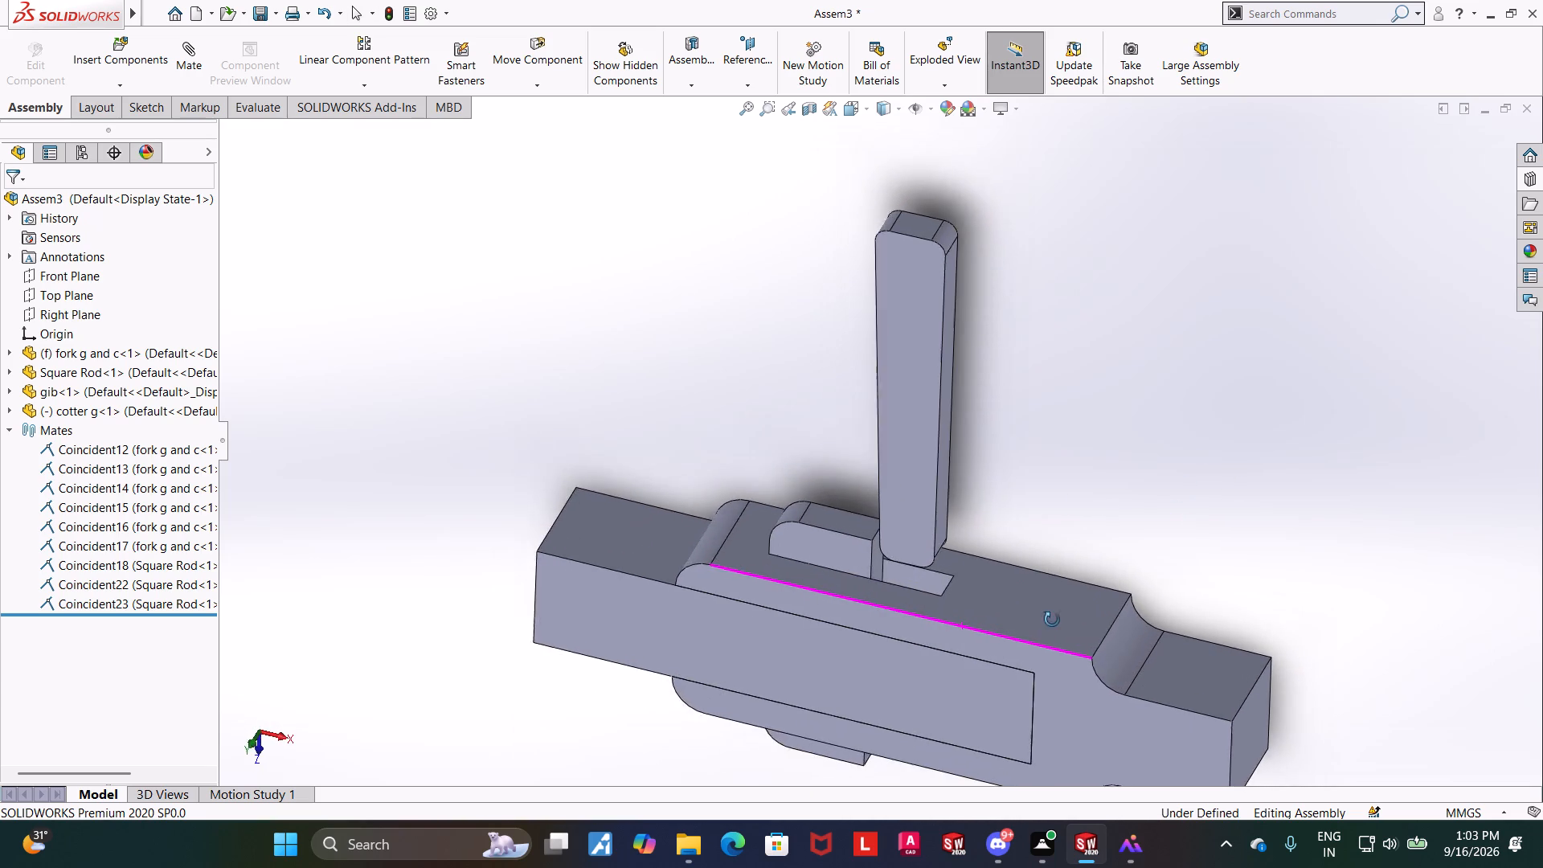
middle_drag(1052, 620, 1056, 594)
right_click(89, 583)
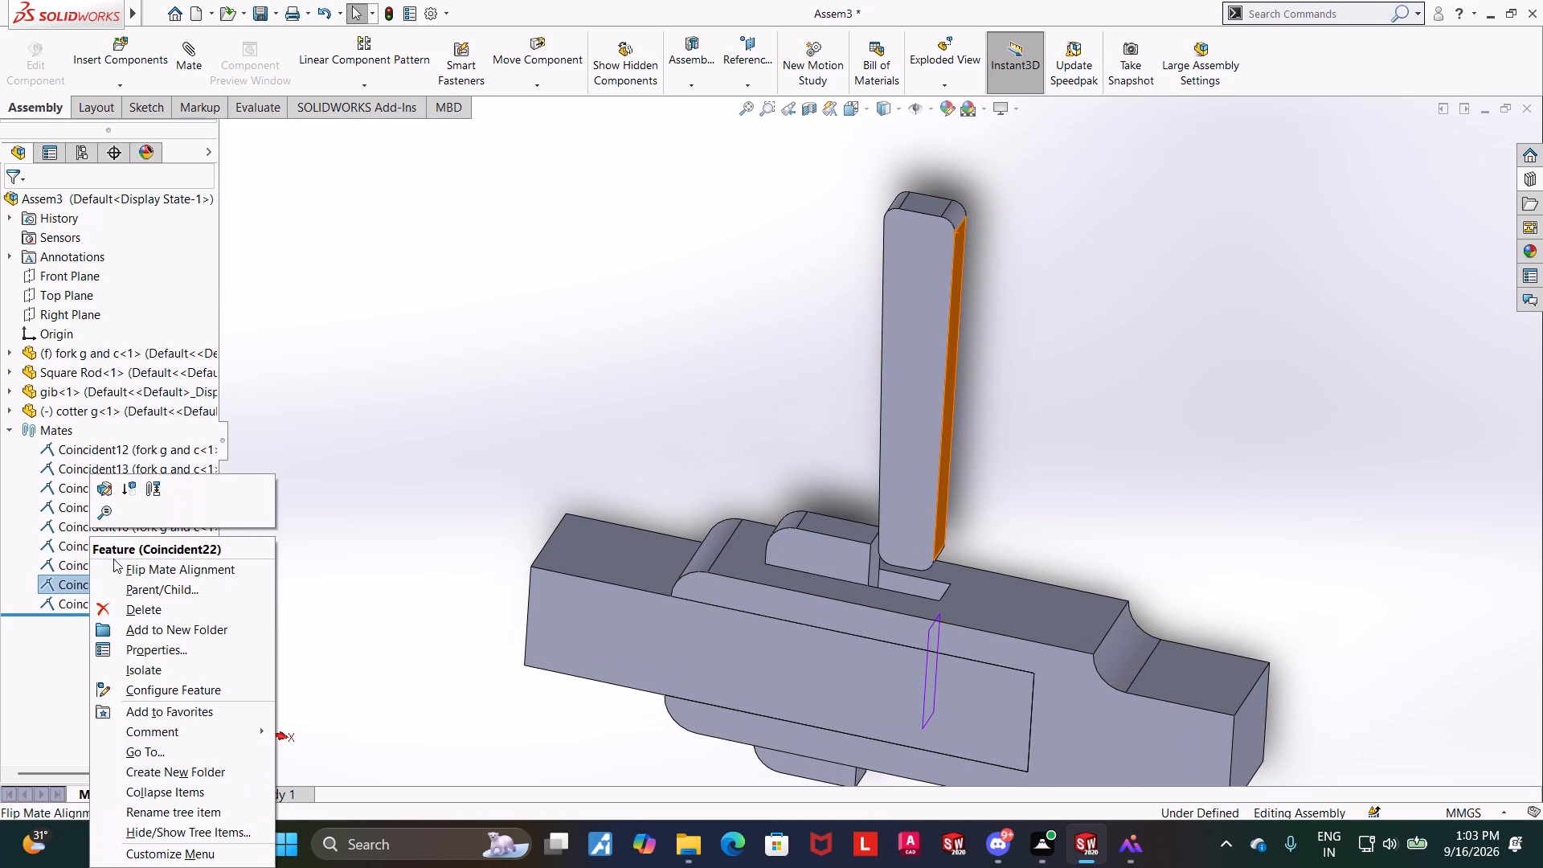
click(123, 602)
click(896, 314)
middle_drag(1111, 400, 1128, 400)
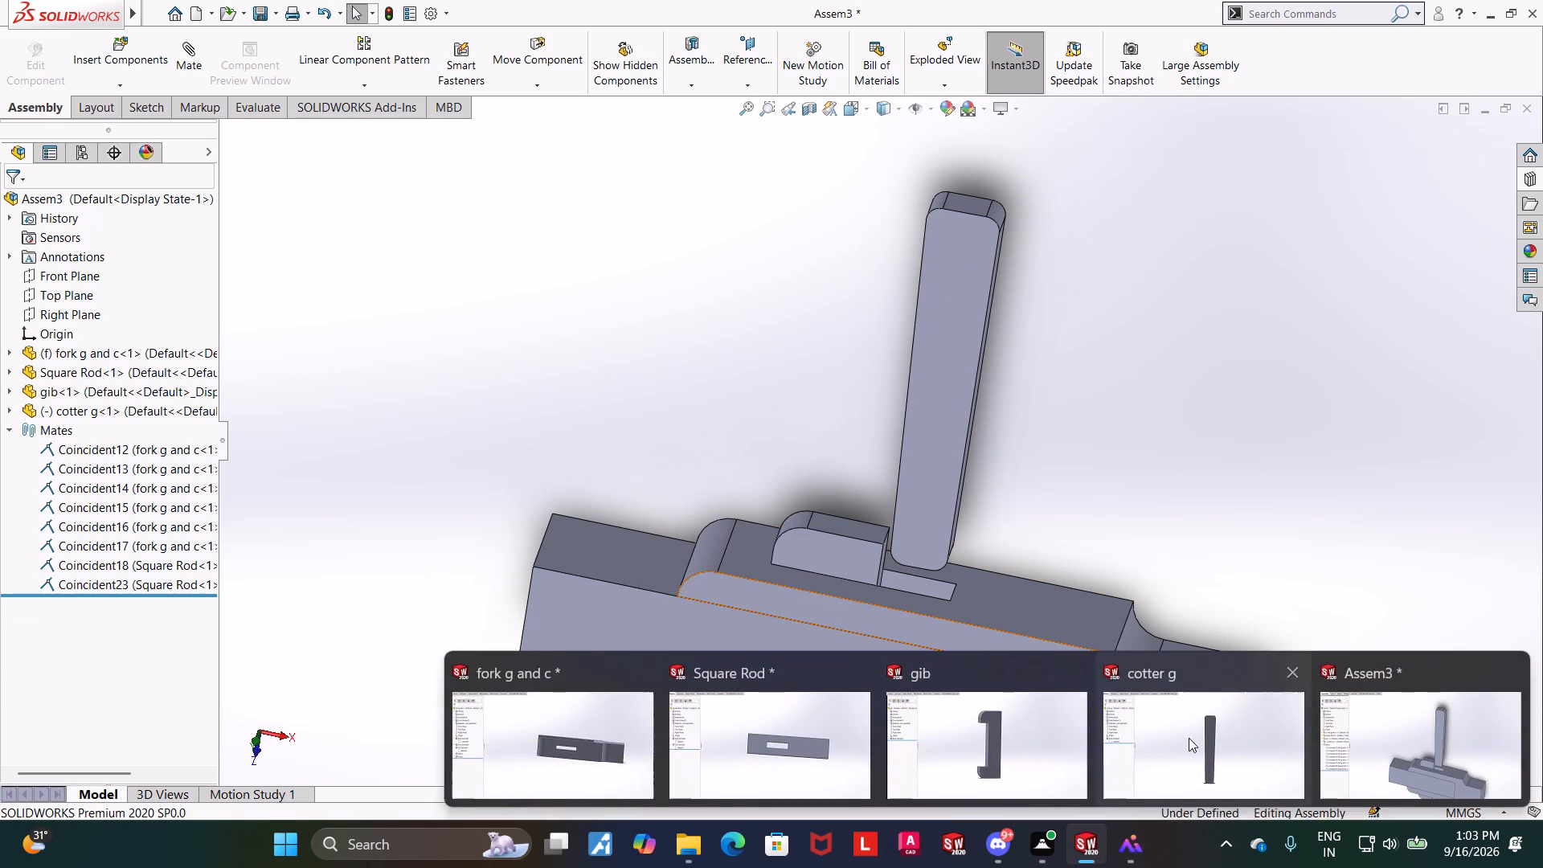
Compare the cotter g part's Sketch1 dimensions with the gib and cotter joint drawing, and return to Assem3.
click(1189, 738)
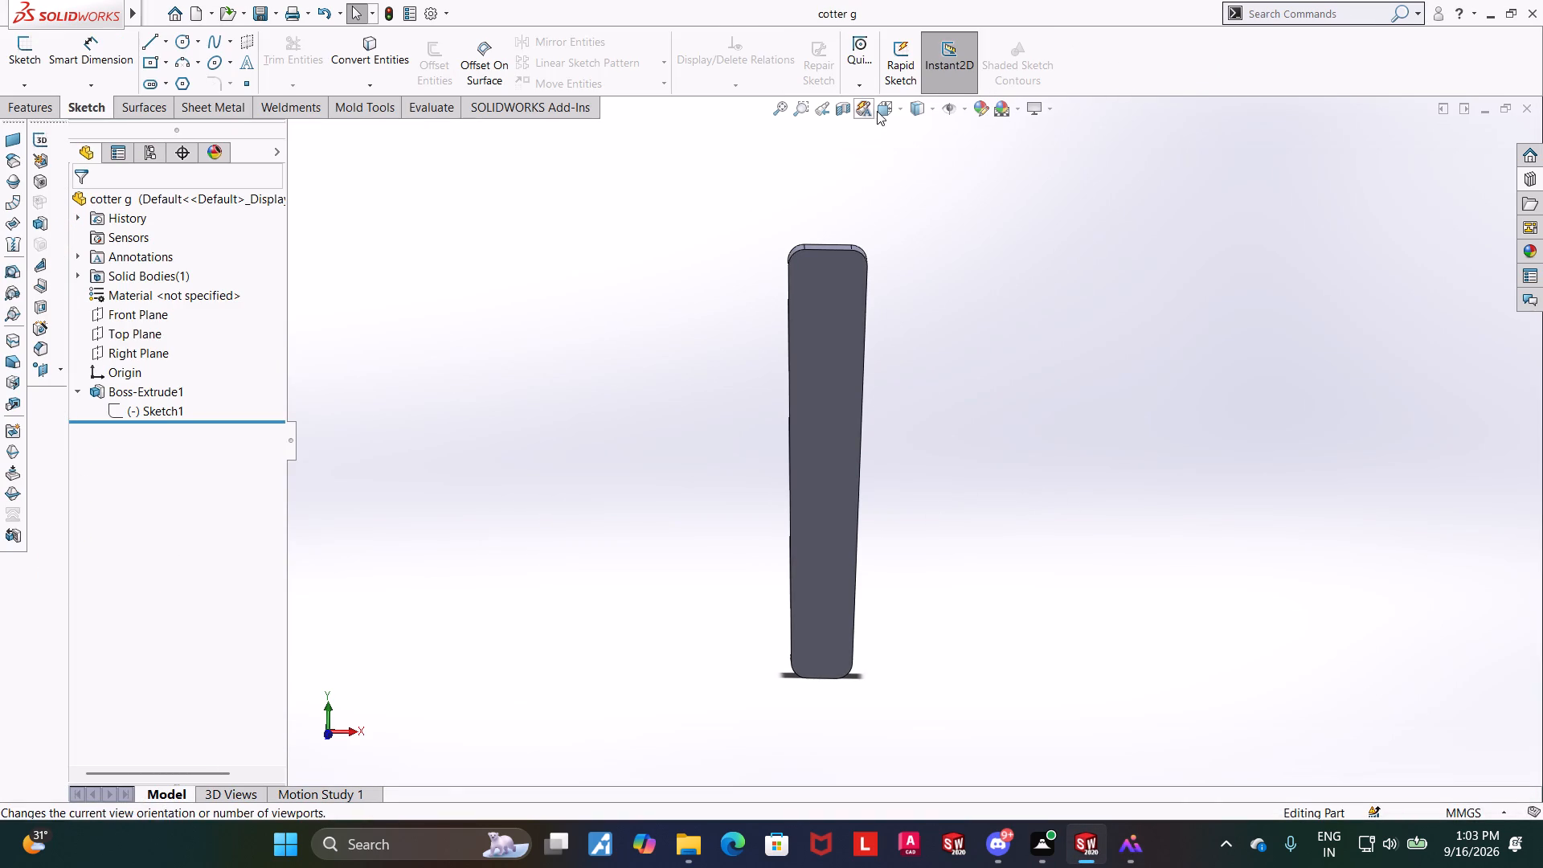
click(893, 106)
click(759, 502)
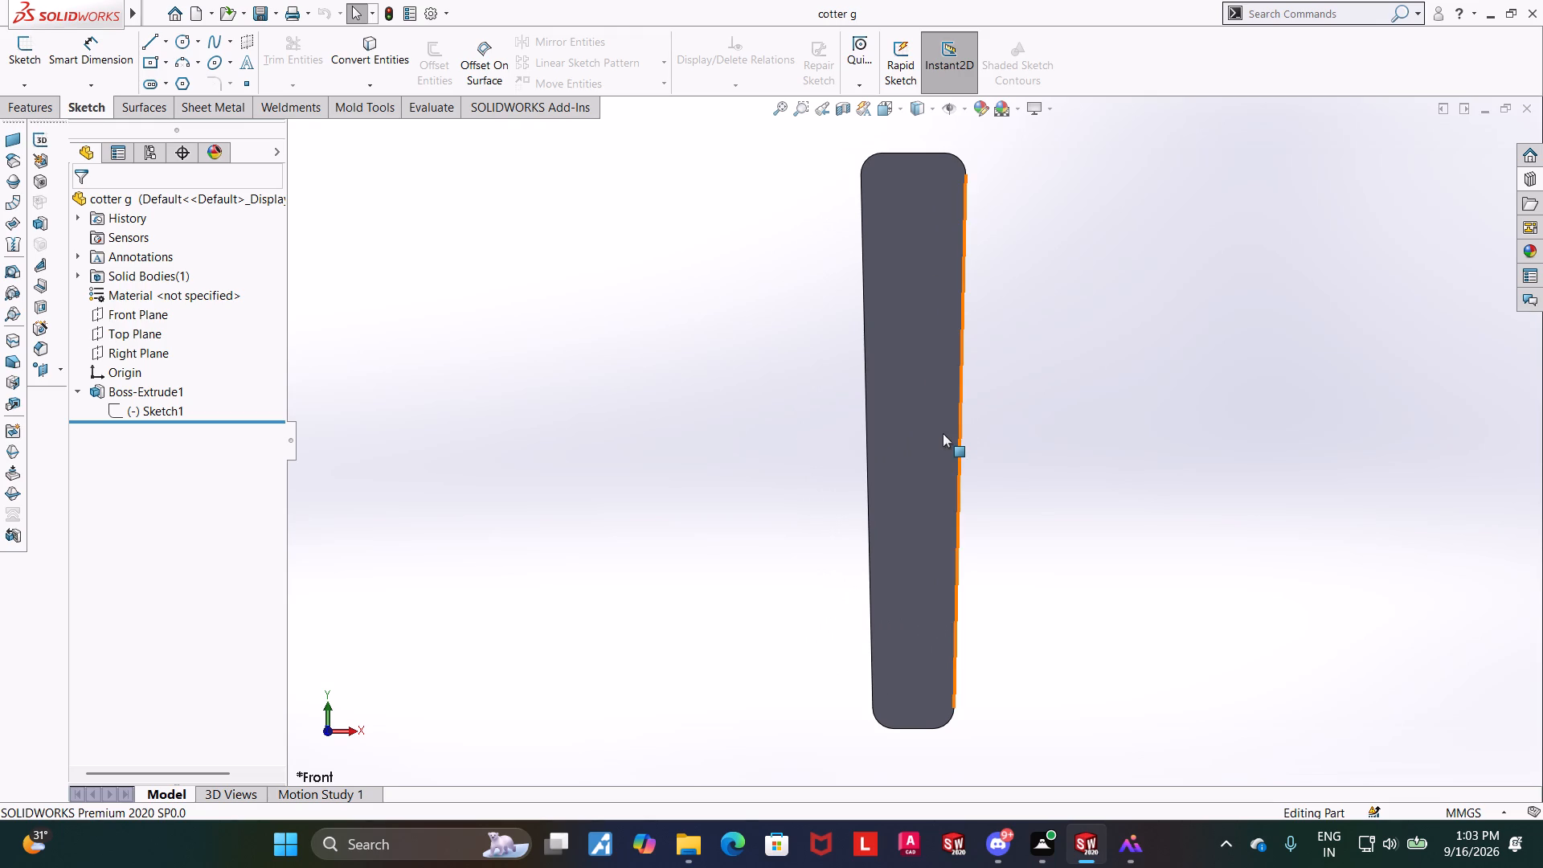
click(132, 406)
scroll(714, 578, up, 2)
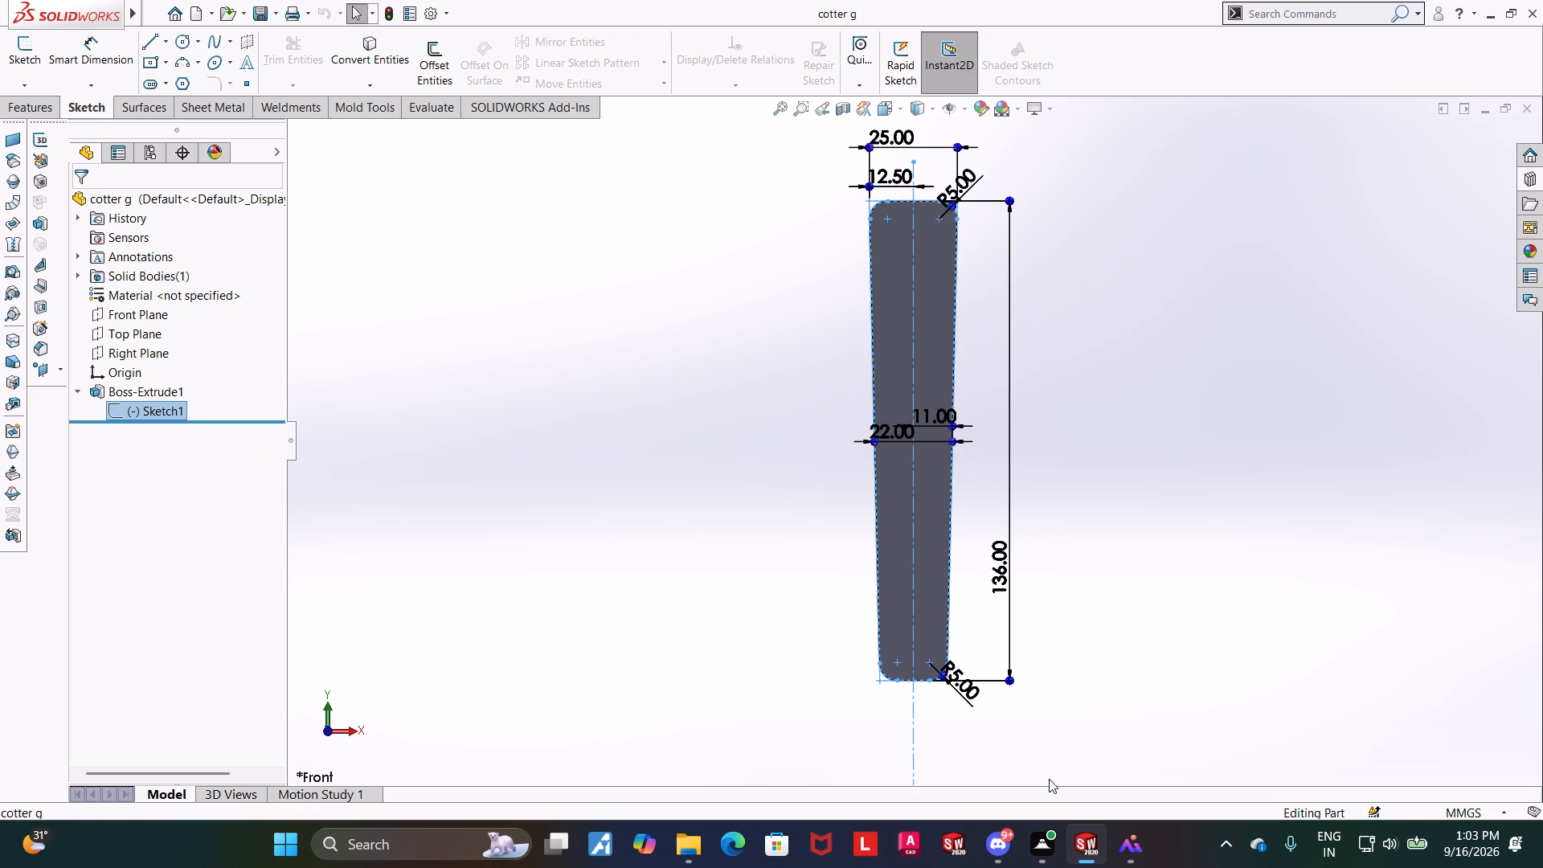
click(1092, 850)
click(1409, 751)
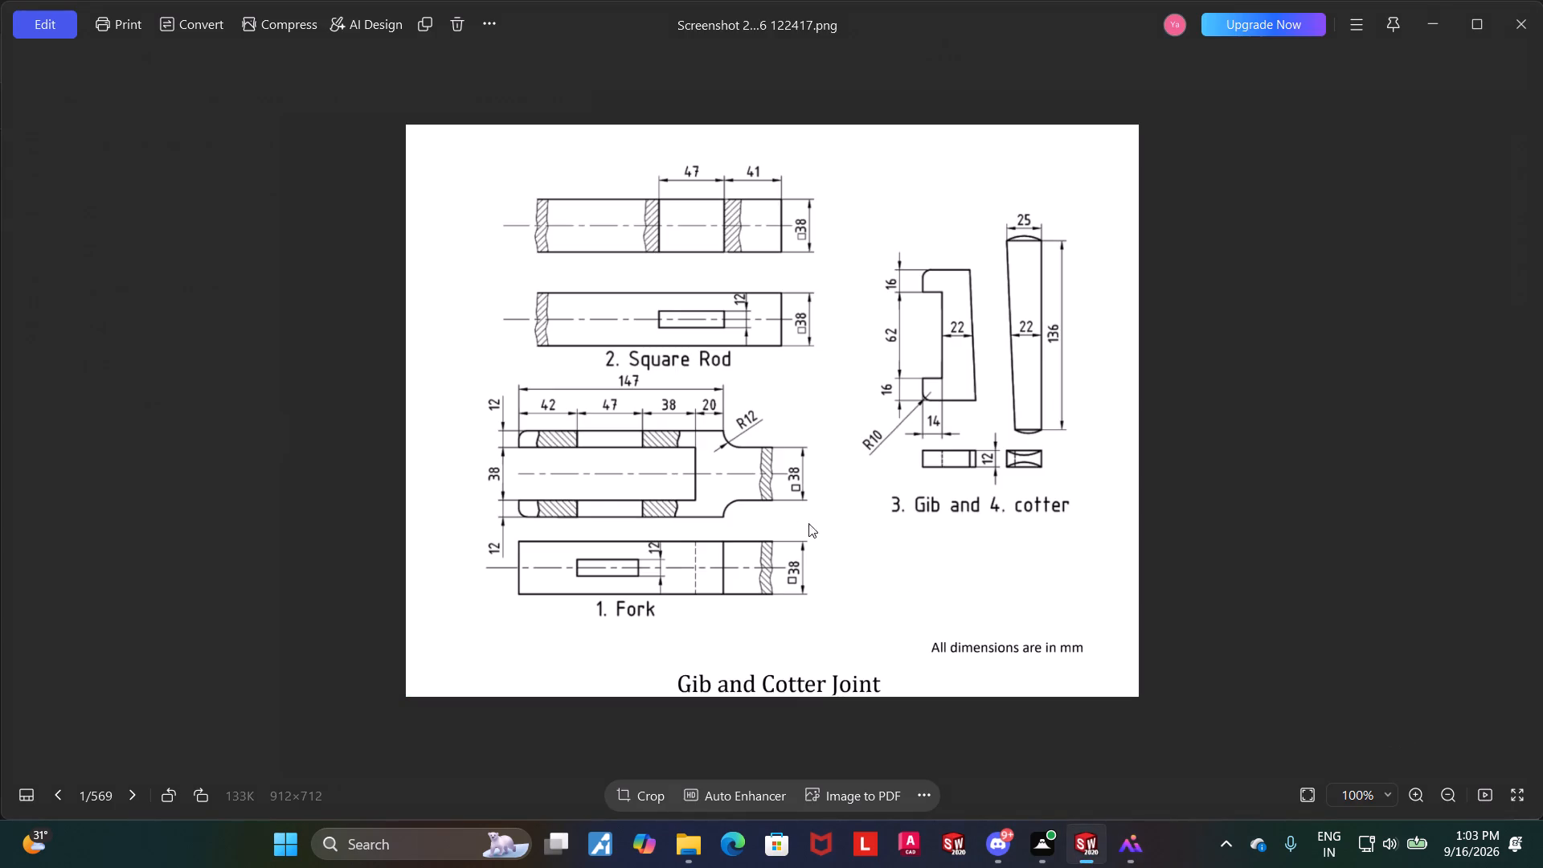
click(1431, 745)
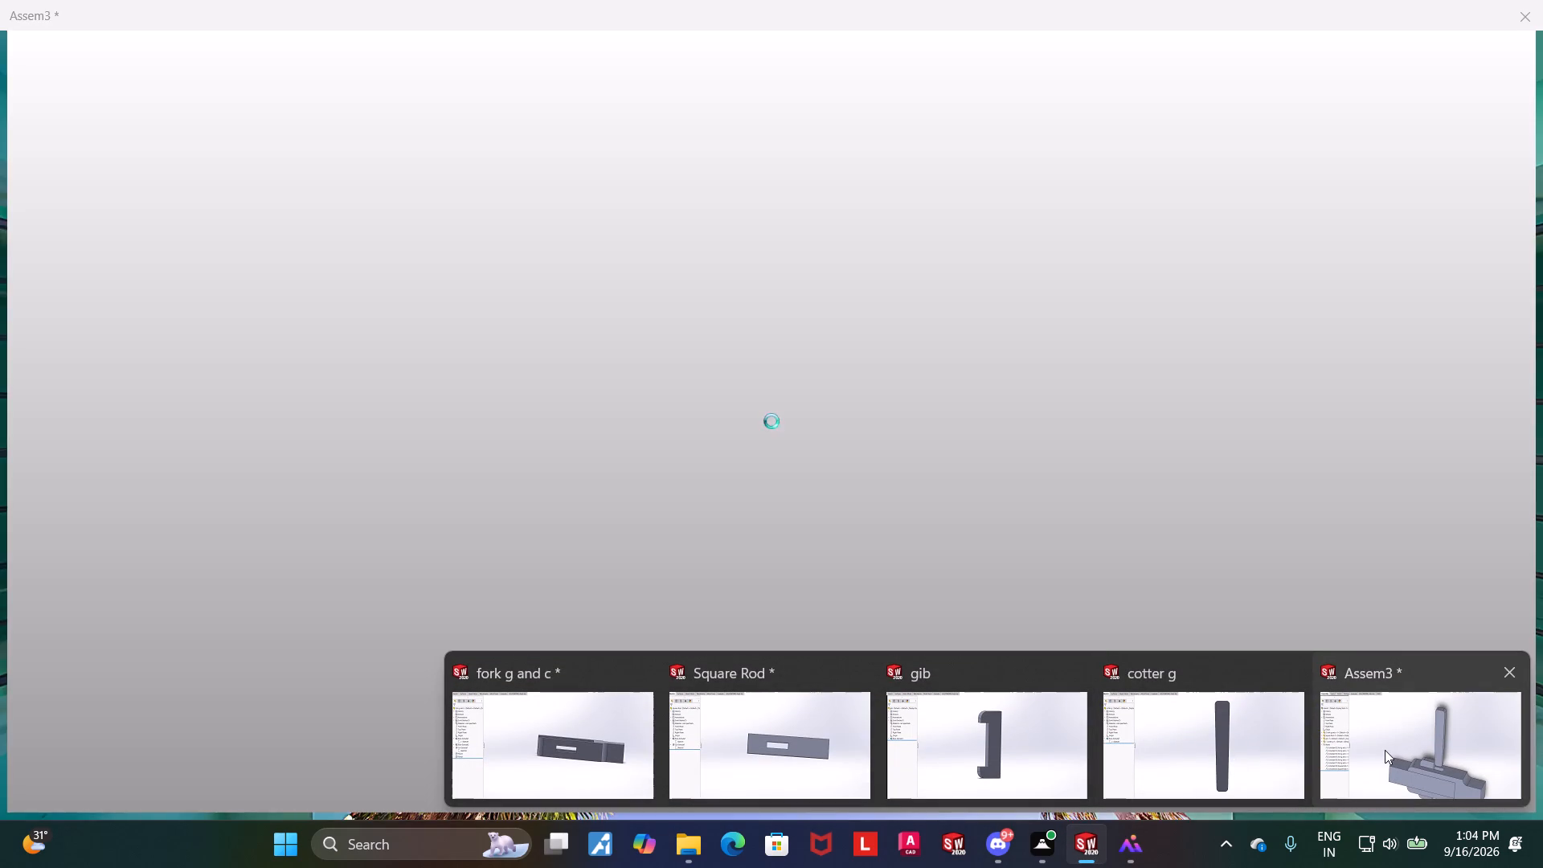
click(1385, 750)
Mate the cotter's broad flat face coincident with the side wall of the square rod's slot.
scroll(1085, 513, up, 3)
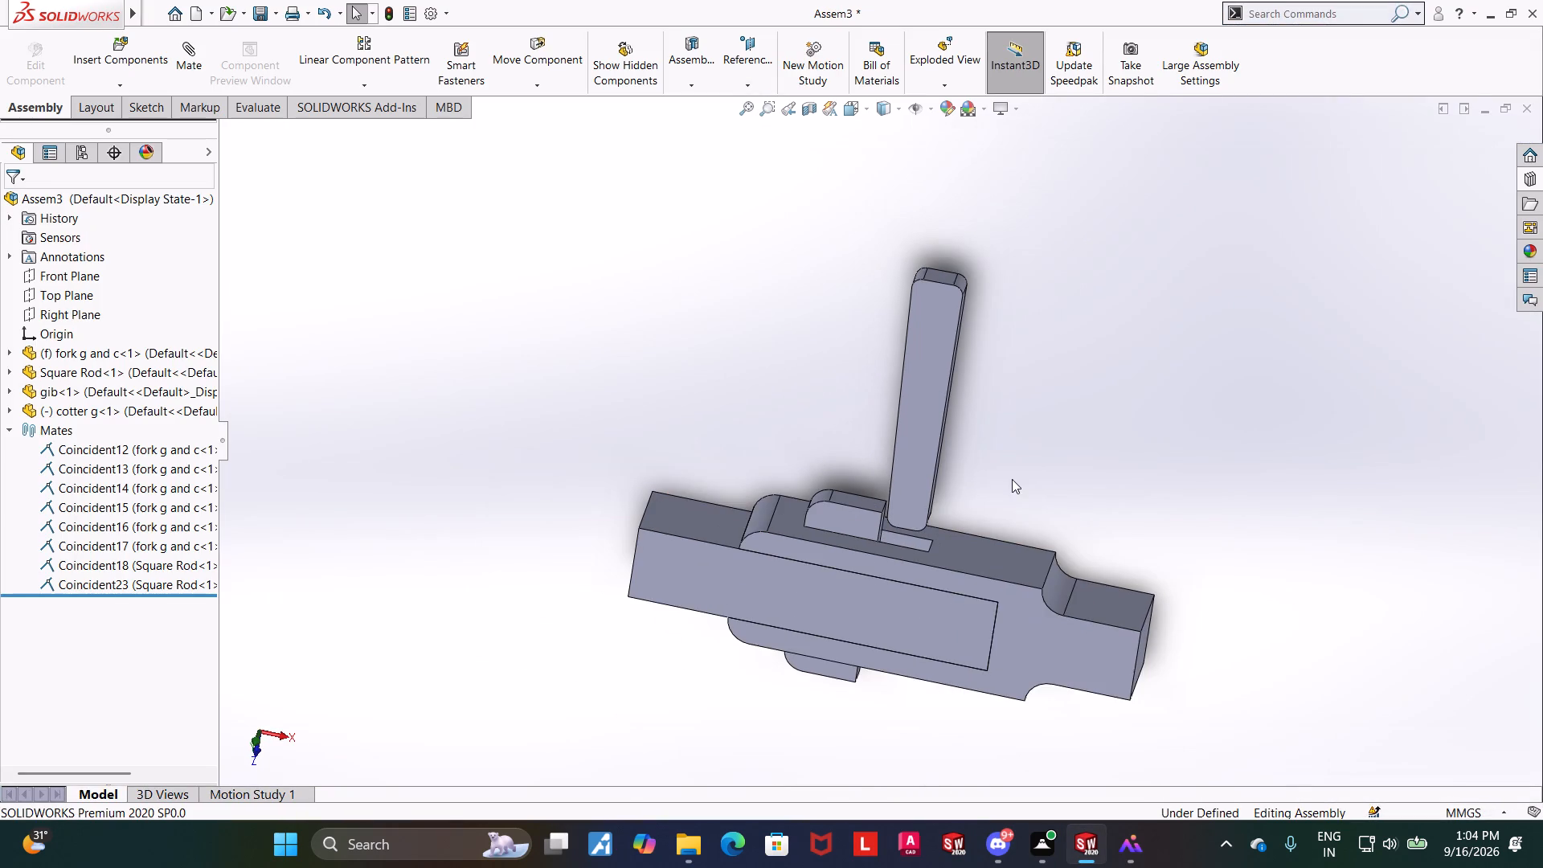
scroll(994, 476, down, 3)
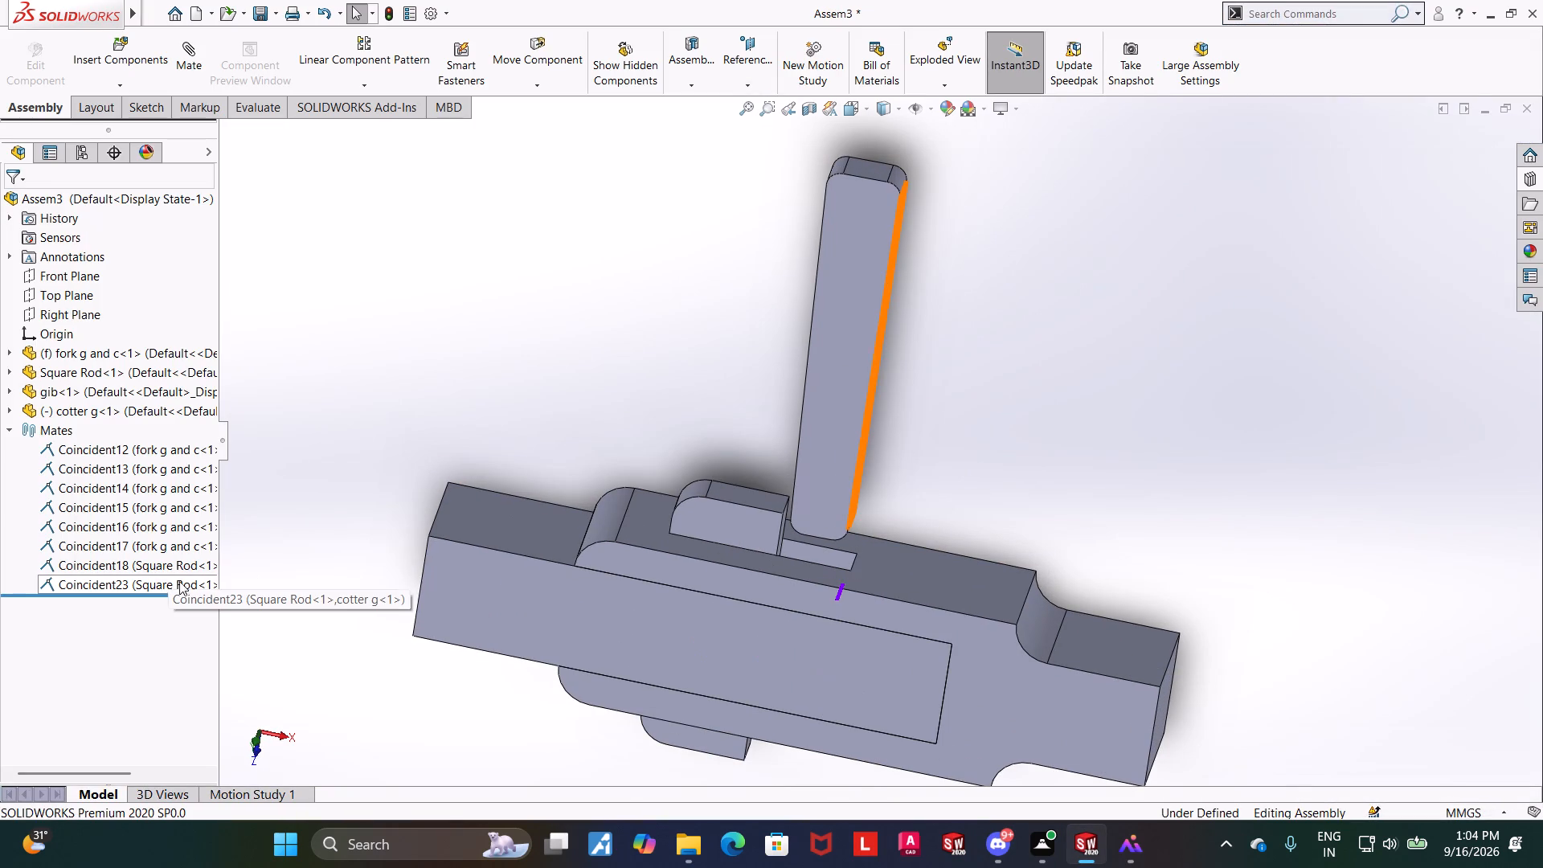
click(837, 423)
middle_drag(1161, 384, 1072, 620)
scroll(860, 521, down, 5)
ctrl+click(878, 506)
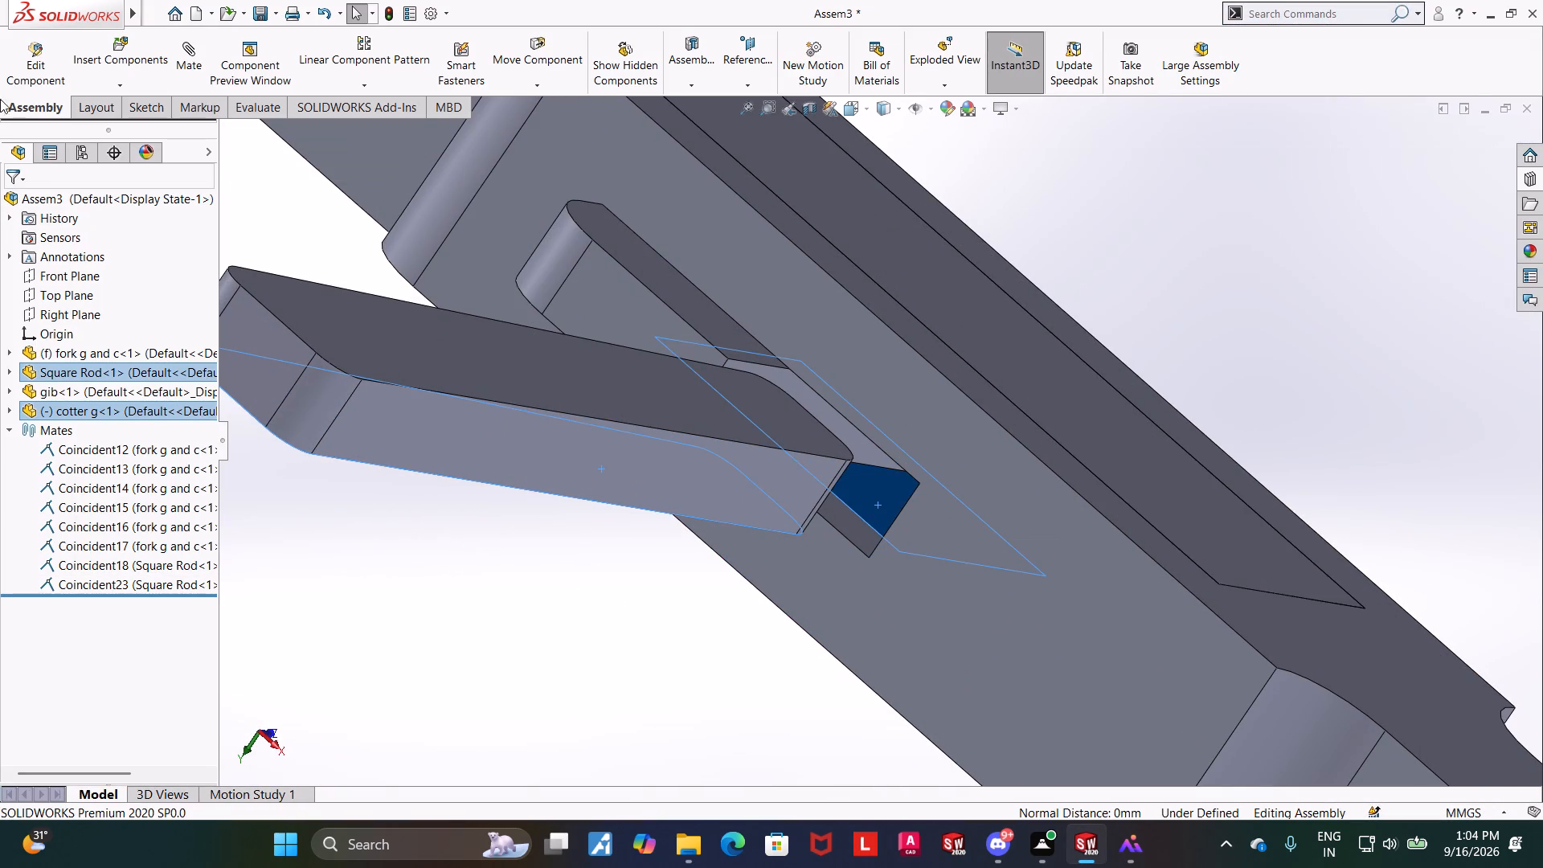
click(186, 55)
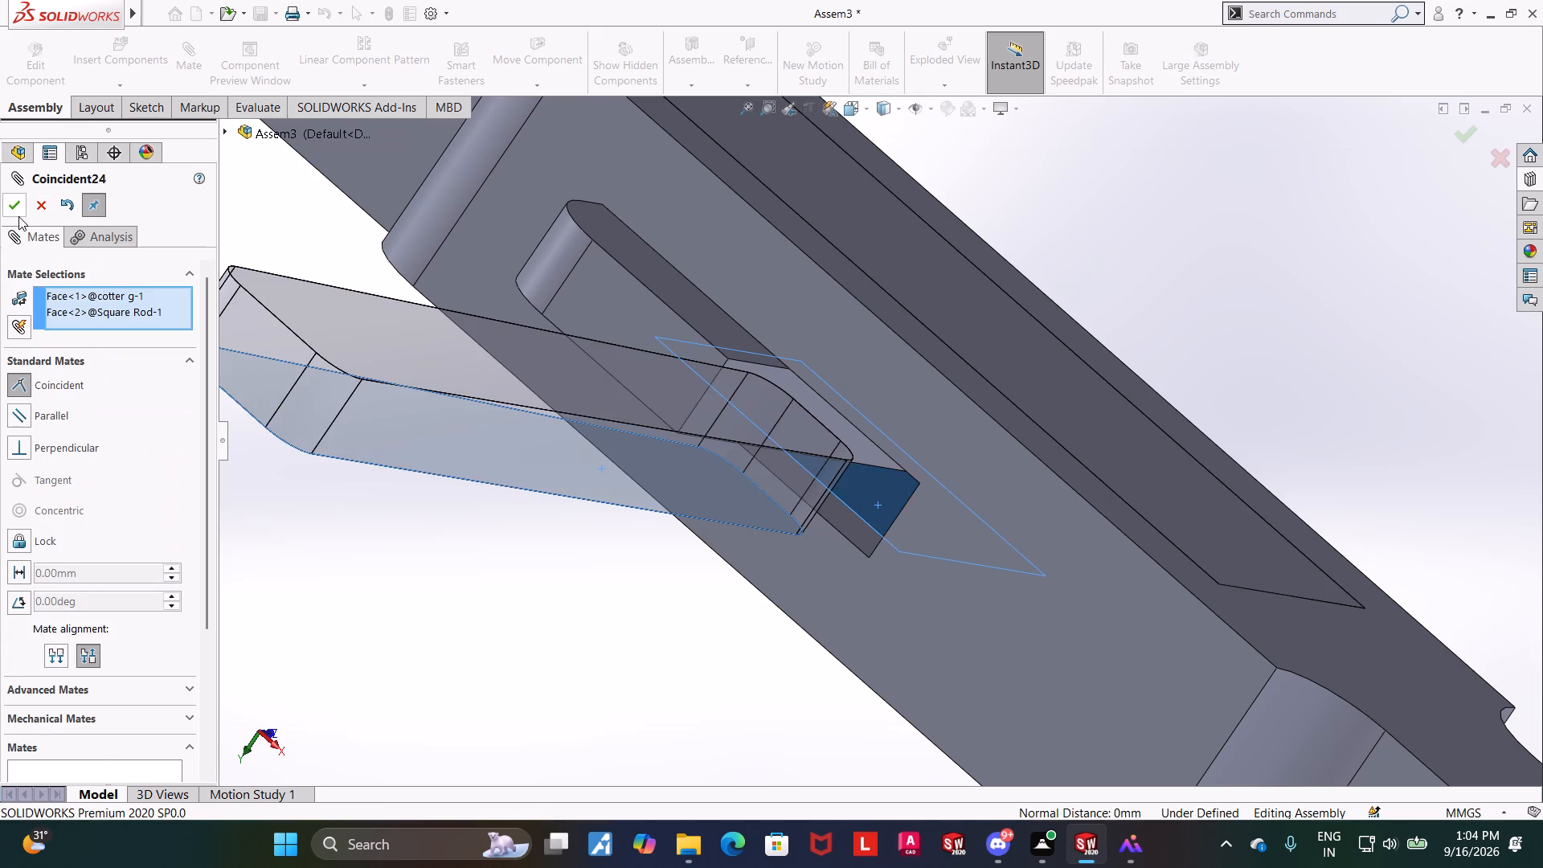
click(15, 215)
Pull the cotter out clear of the slot and gib, and leave the Mate command.
middle_drag(407, 545, 477, 438)
scroll(502, 410, up, 6)
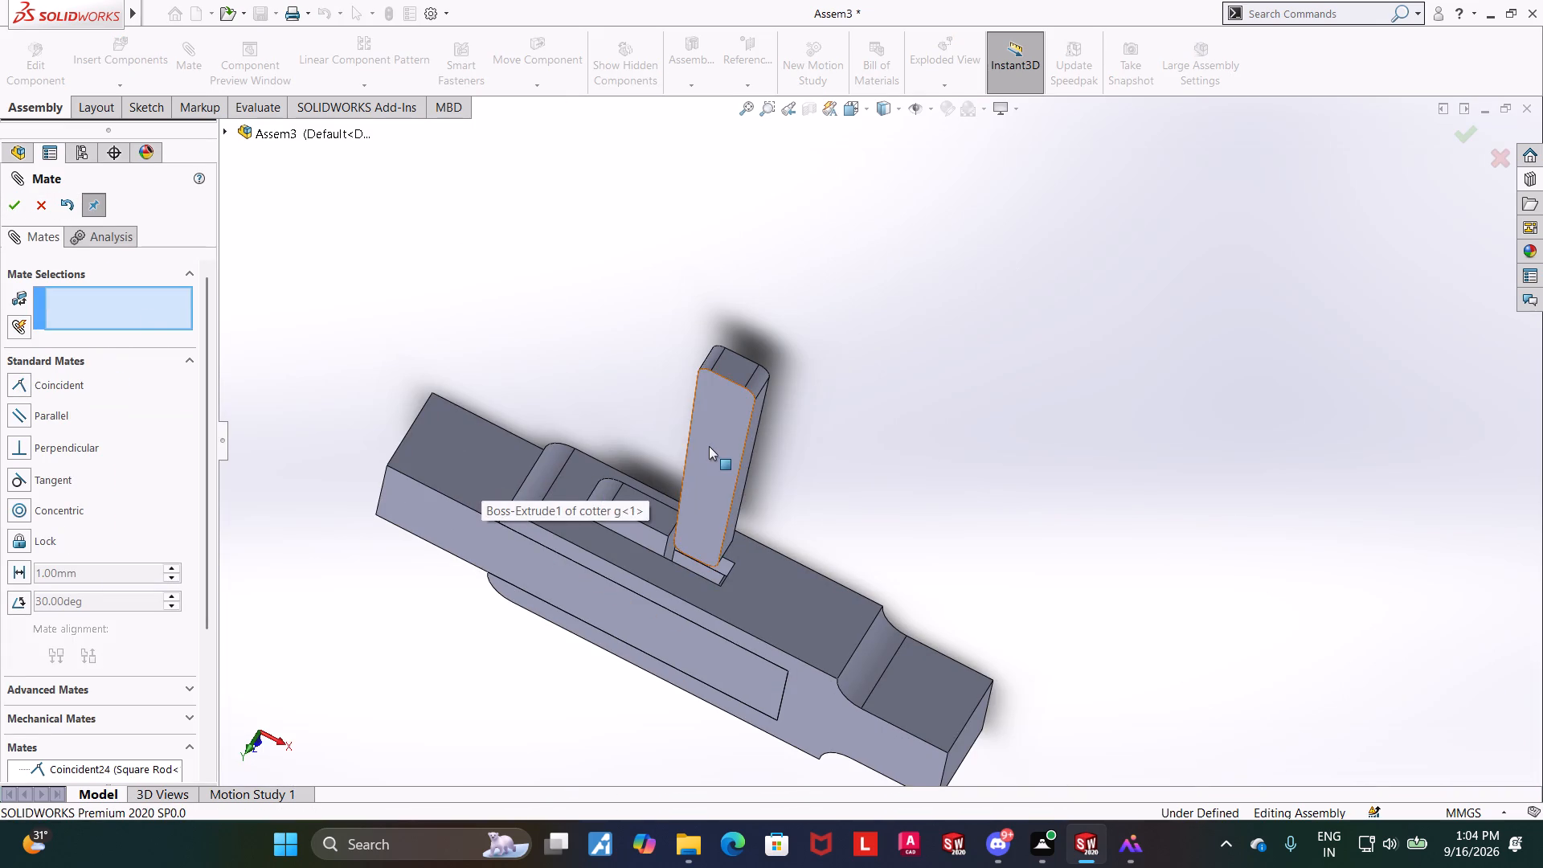
drag(709, 446, 804, 368)
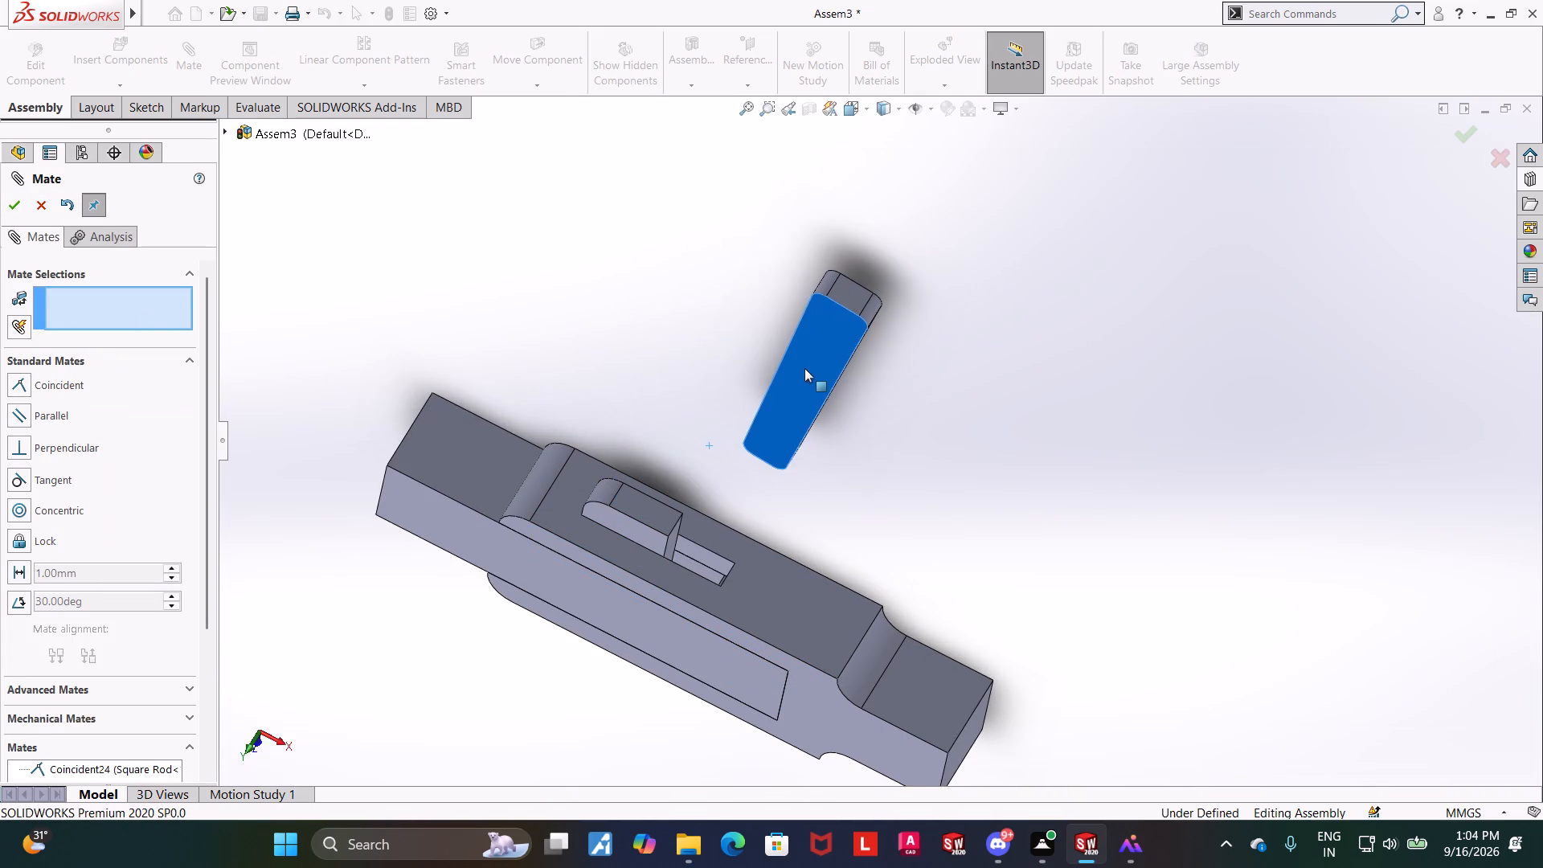
drag(804, 368, 767, 367)
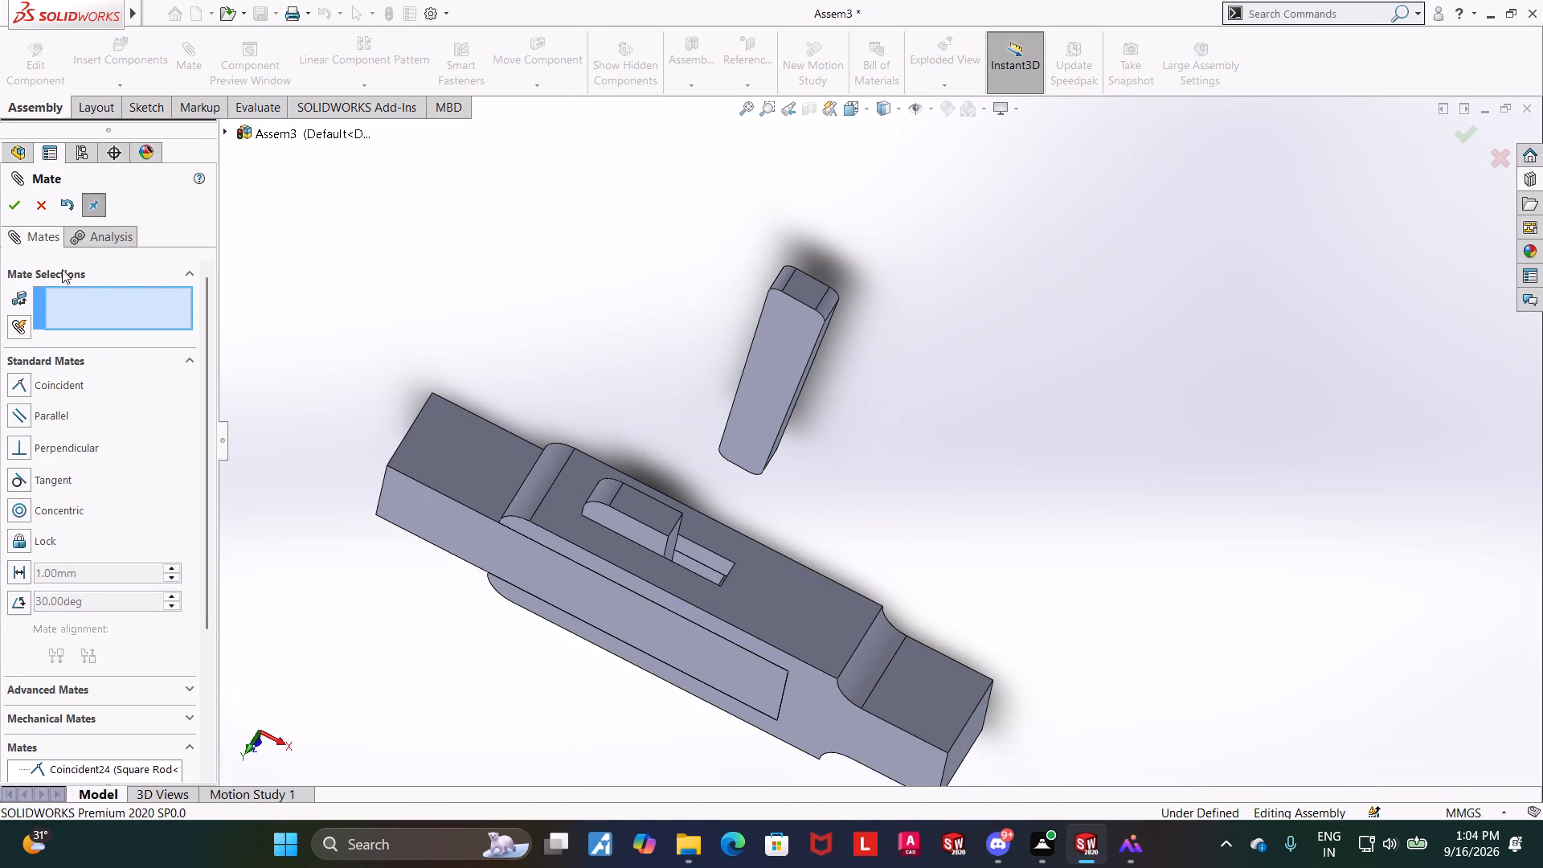
click(39, 218)
click(39, 212)
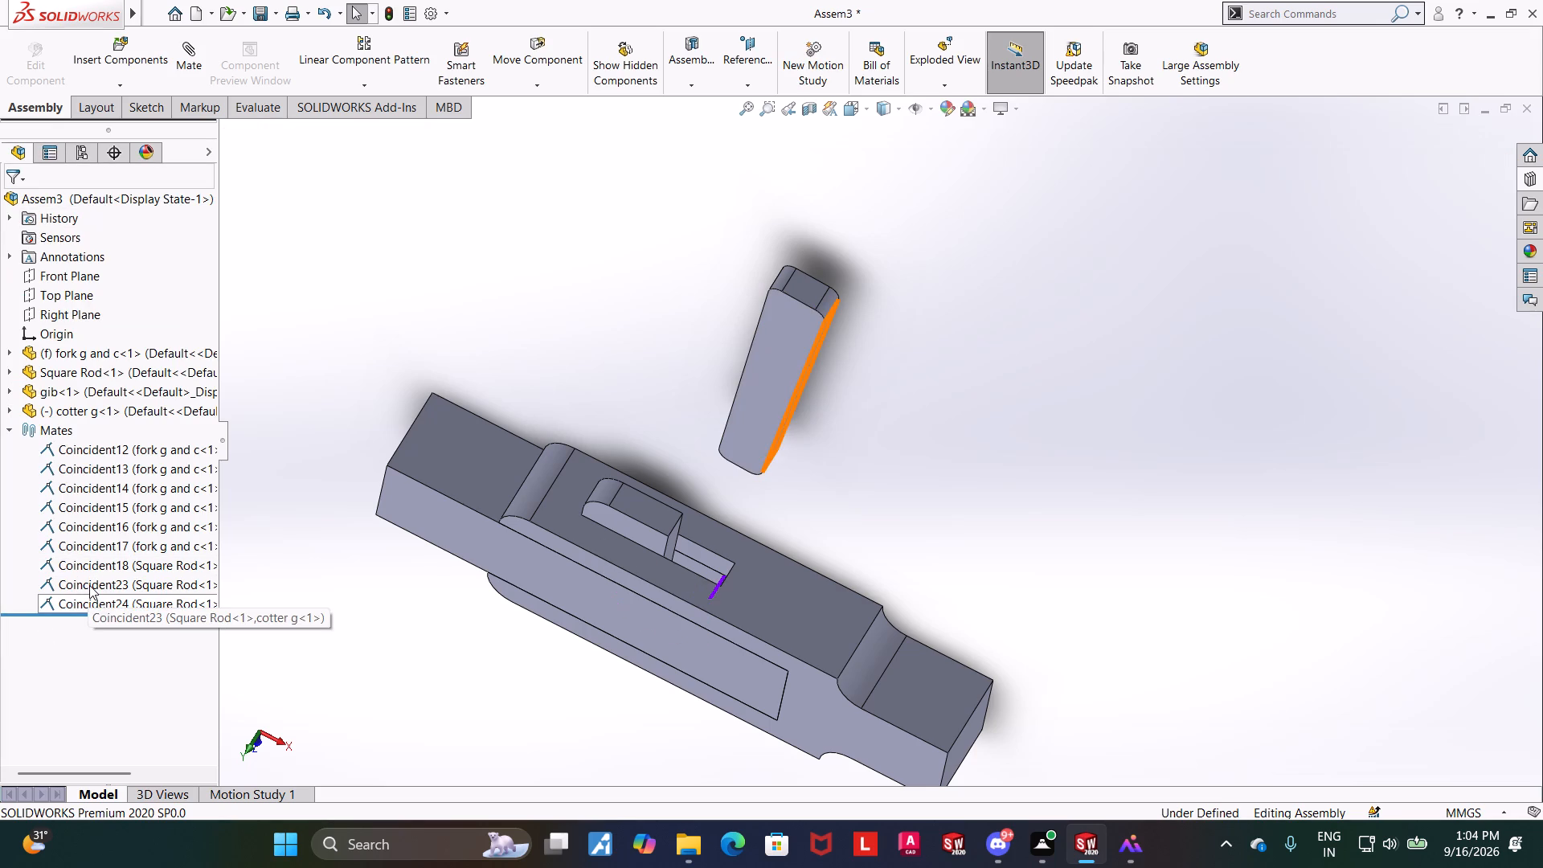
Mate the cotter's long narrow side face coincident with the gib's flat back face.
click(755, 382)
click(878, 460)
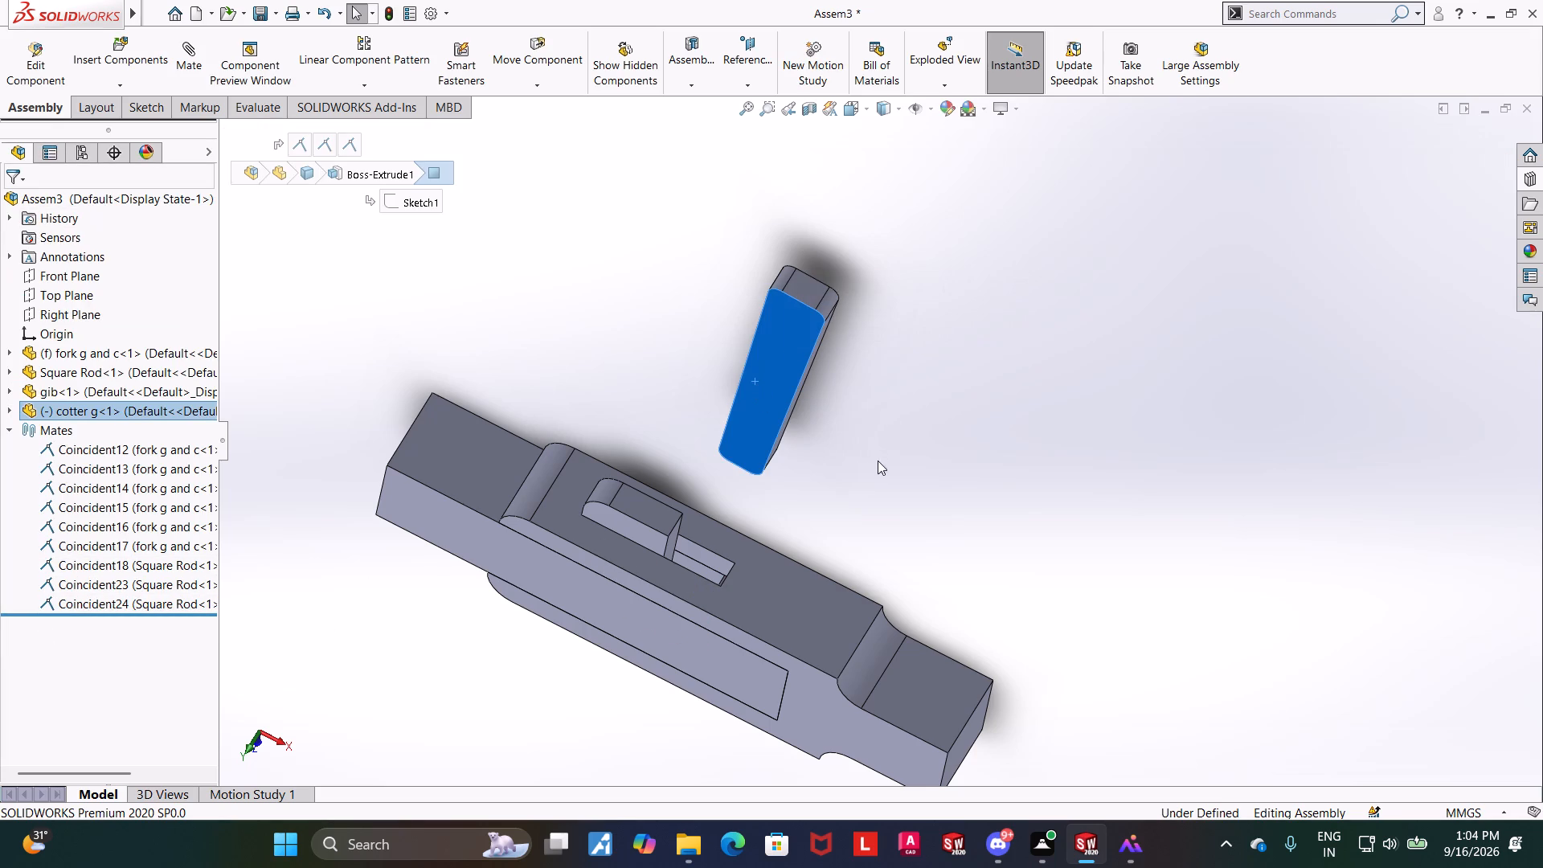
middle_drag(881, 461, 952, 515)
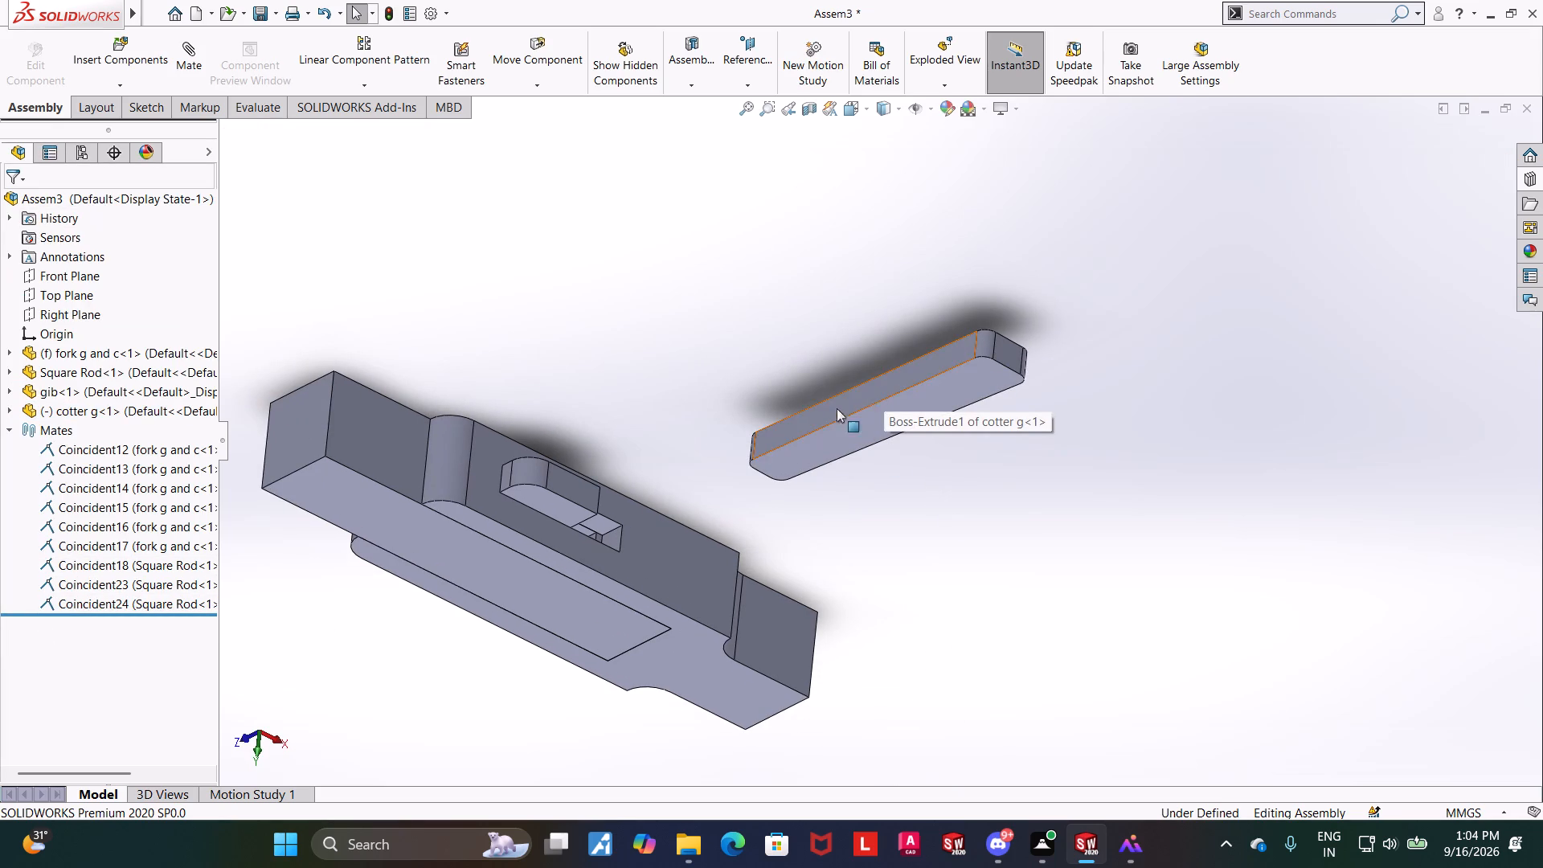
click(764, 440)
middle_drag(904, 575, 857, 401)
scroll(857, 401, up, 5)
scroll(767, 624, down, 3)
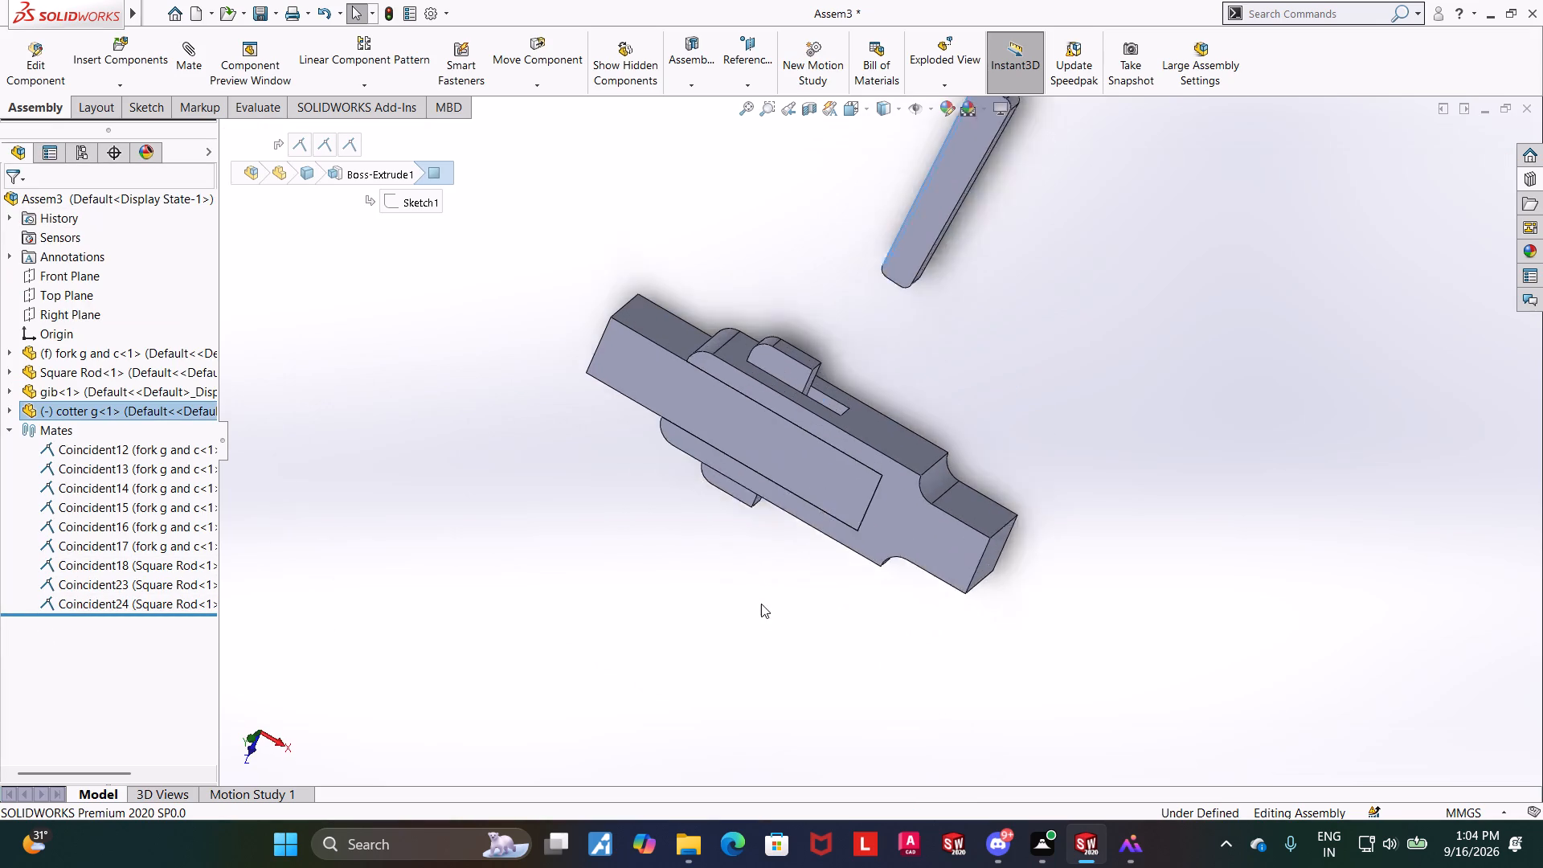
scroll(761, 604, down, 2)
middle_drag(767, 558, 741, 372)
ctrl+click(797, 502)
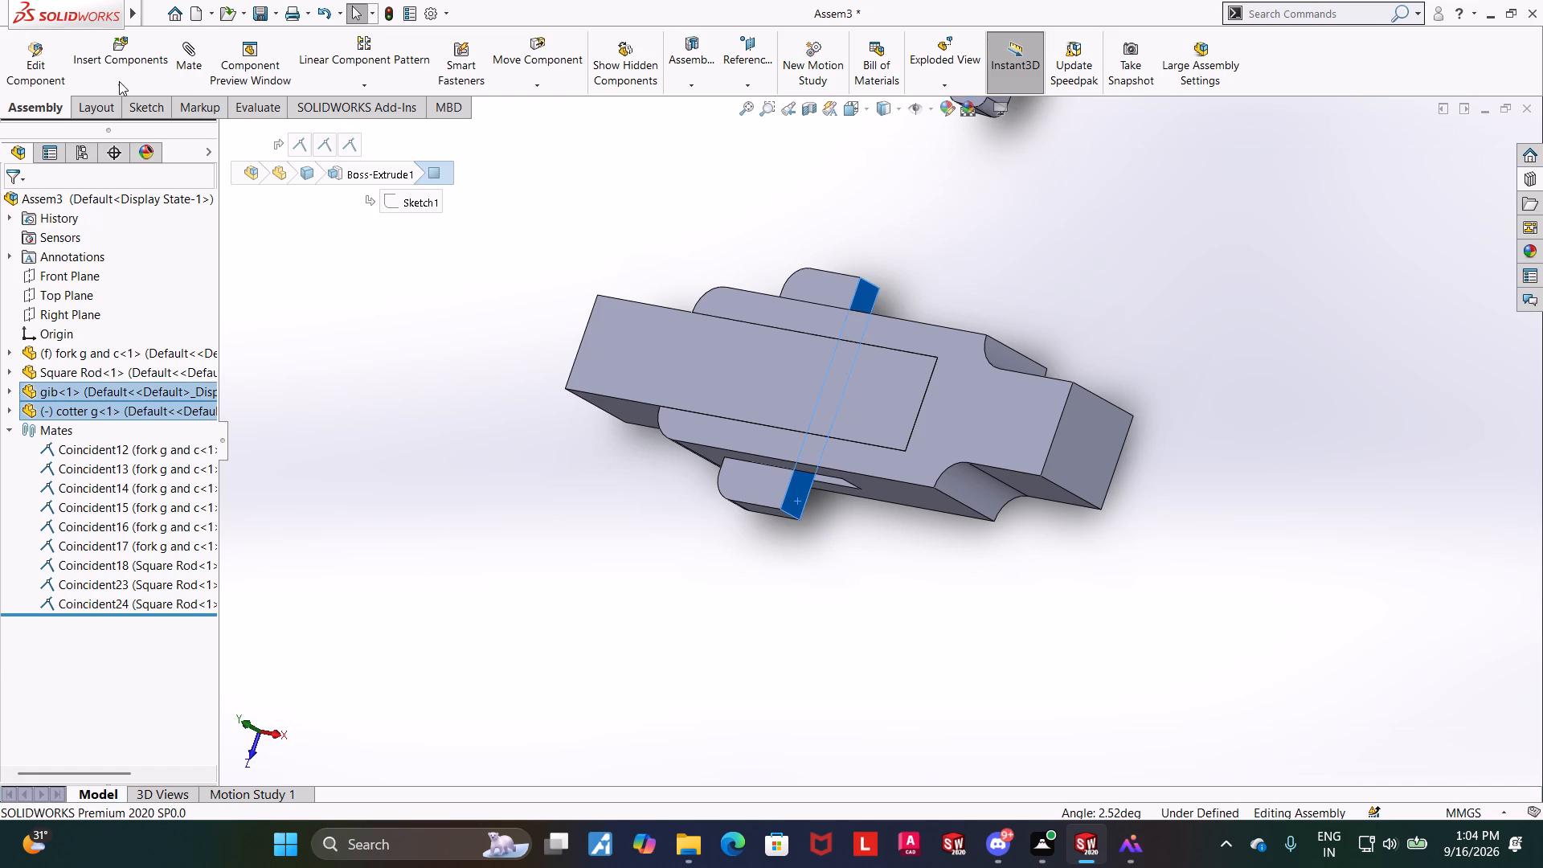
click(176, 56)
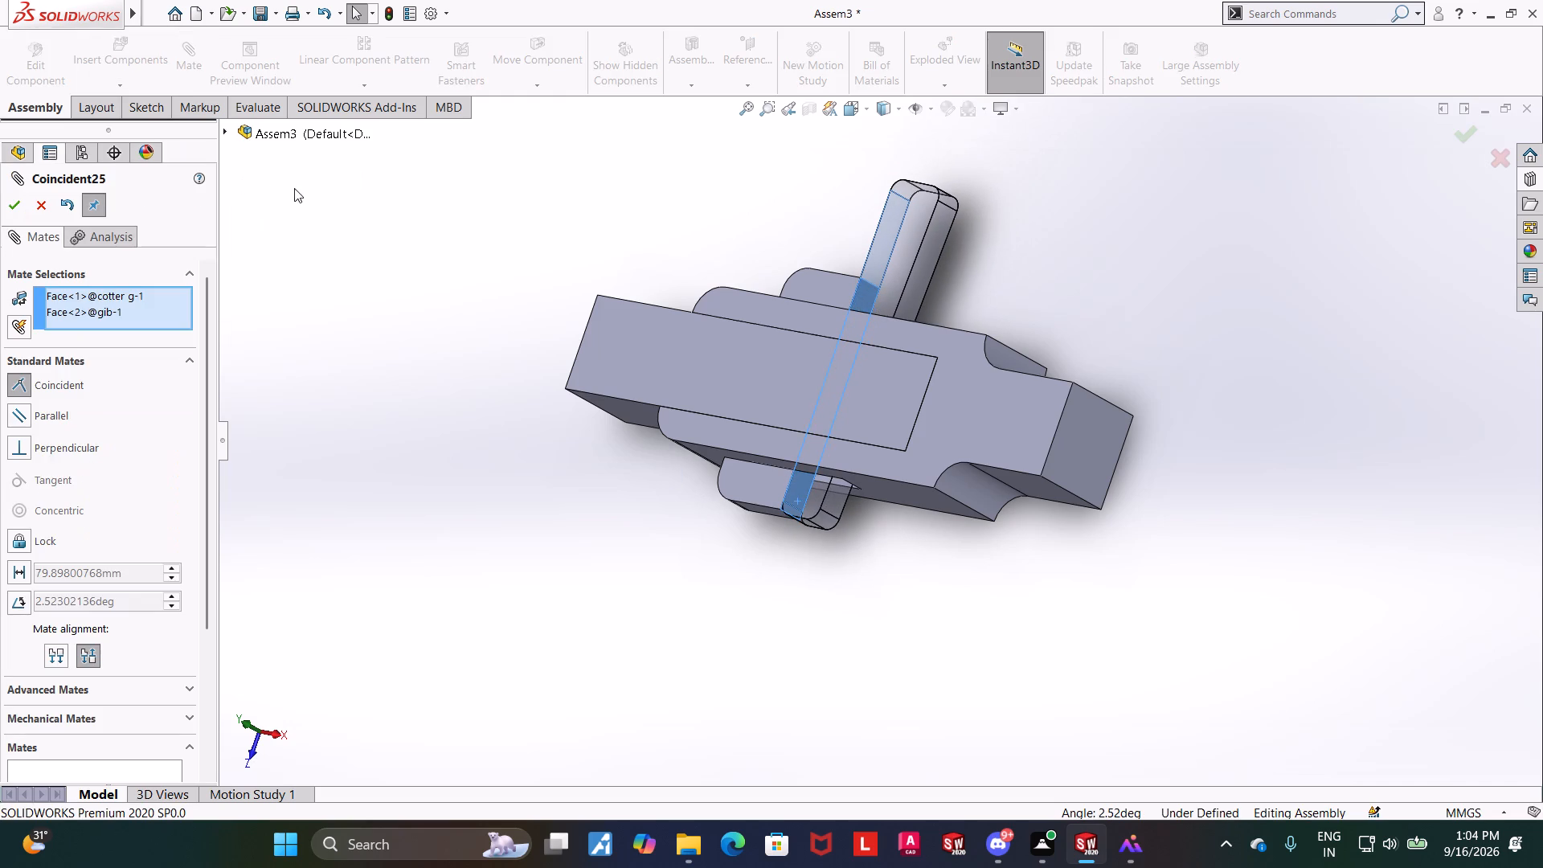
click(10, 201)
Inspect the cotter's fit against the gib and slots from several sides, and try moving the cotter.
middle_drag(545, 477, 620, 567)
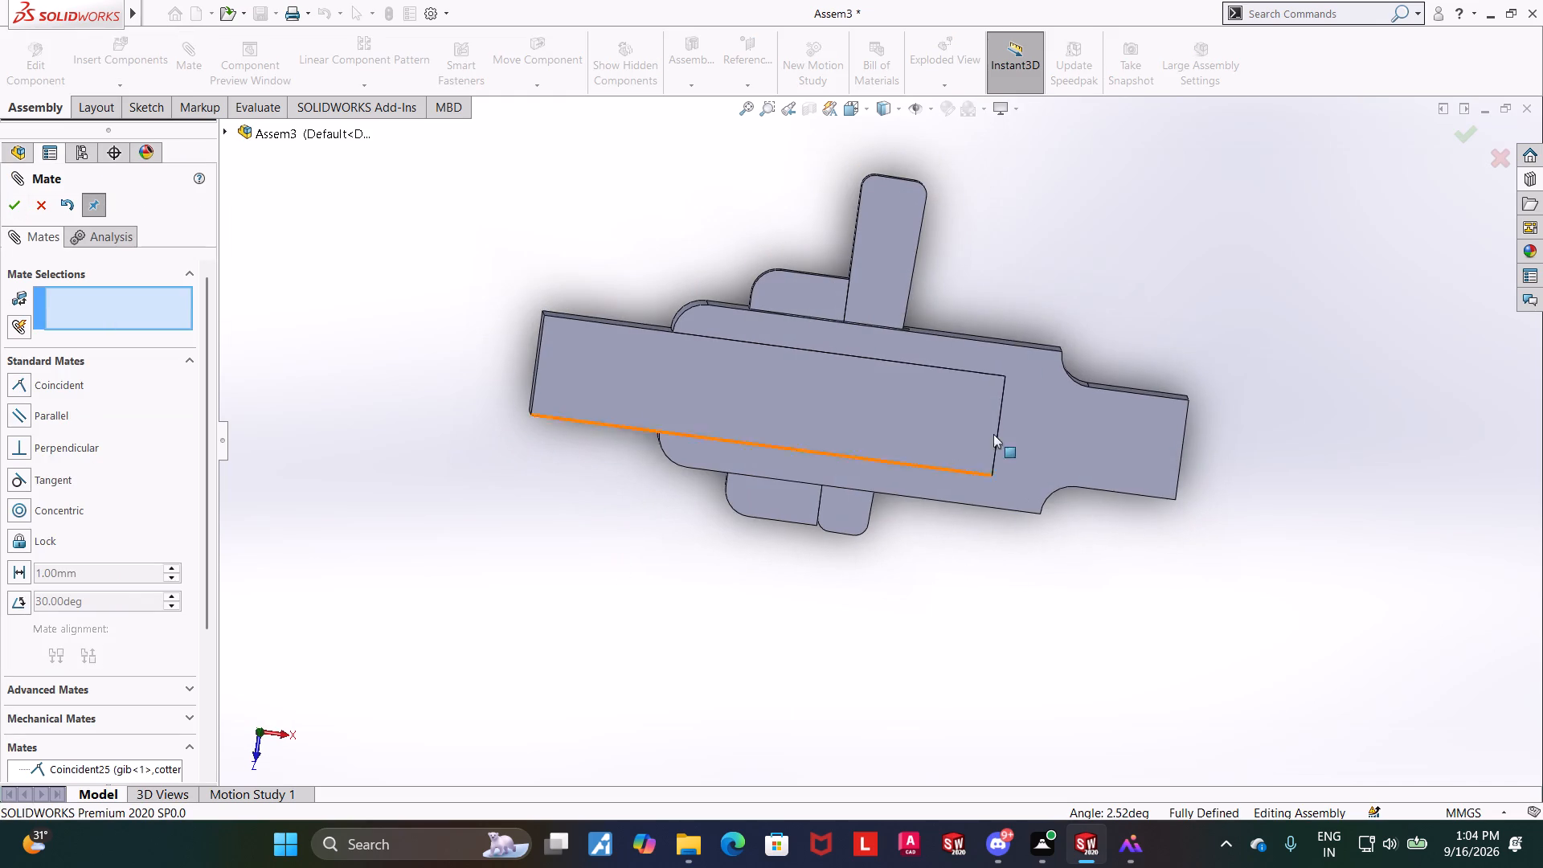
scroll(1021, 340, down, 3)
middle_drag(894, 293, 1293, 754)
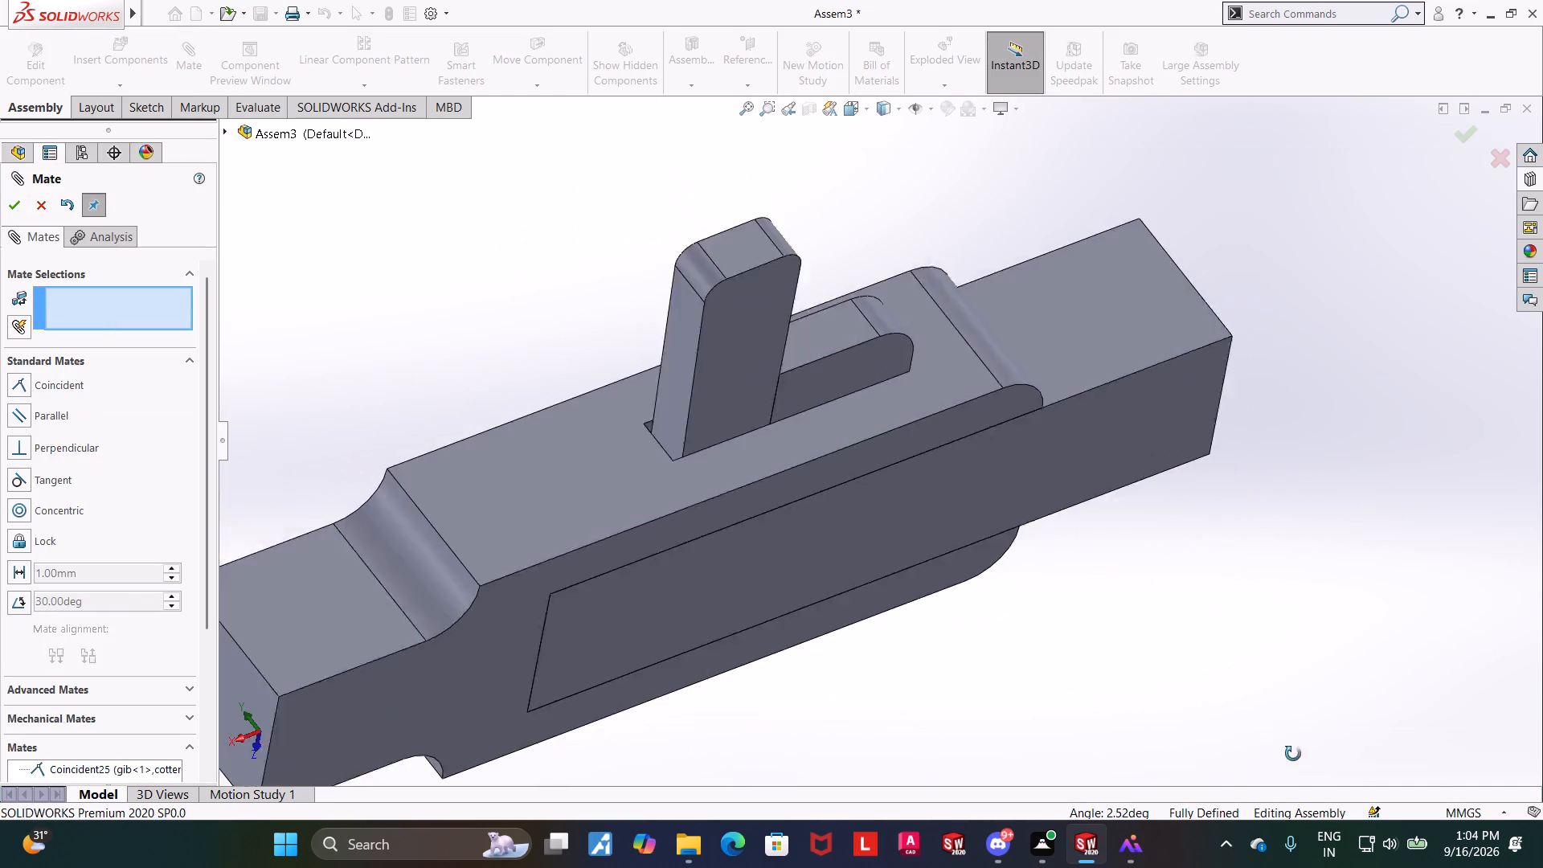
middle_drag(1293, 754, 1304, 767)
middle_drag(766, 457, 722, 597)
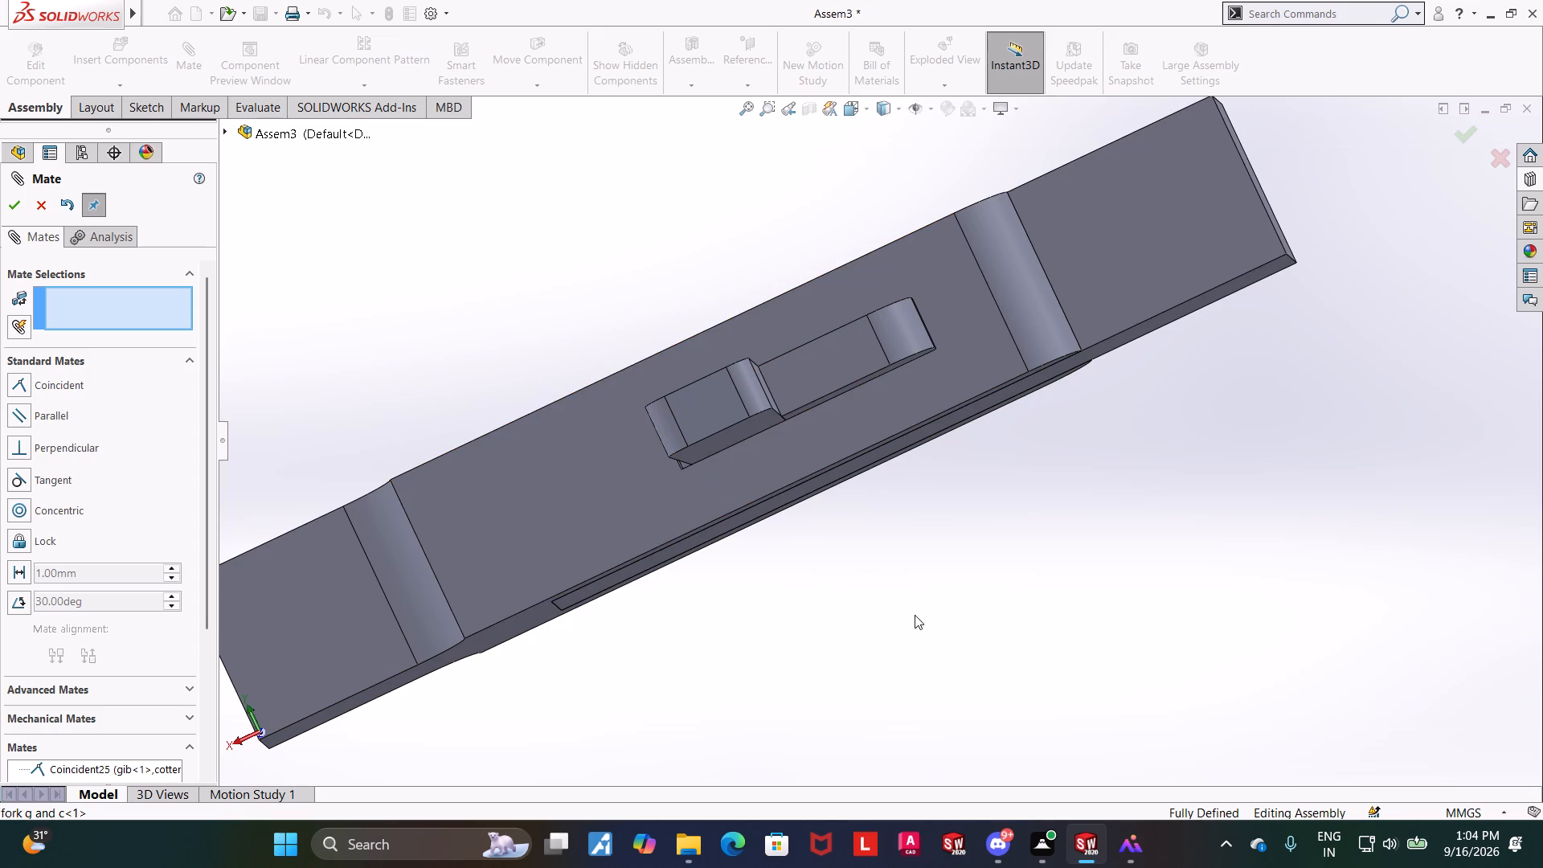
click(915, 615)
middle_drag(788, 580, 721, 543)
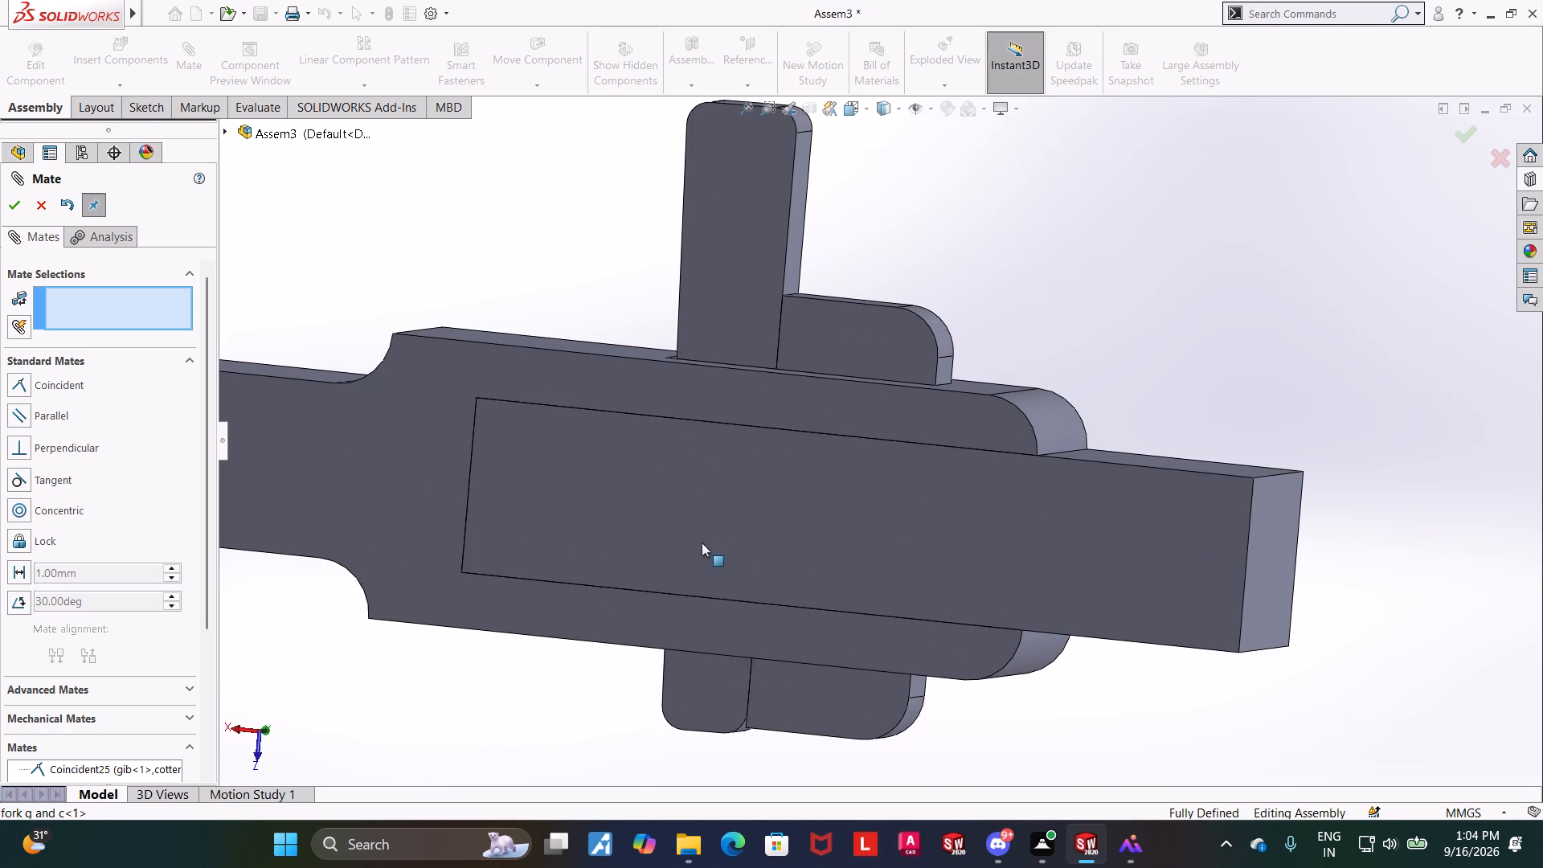
click(18, 206)
scroll(473, 413, up, 5)
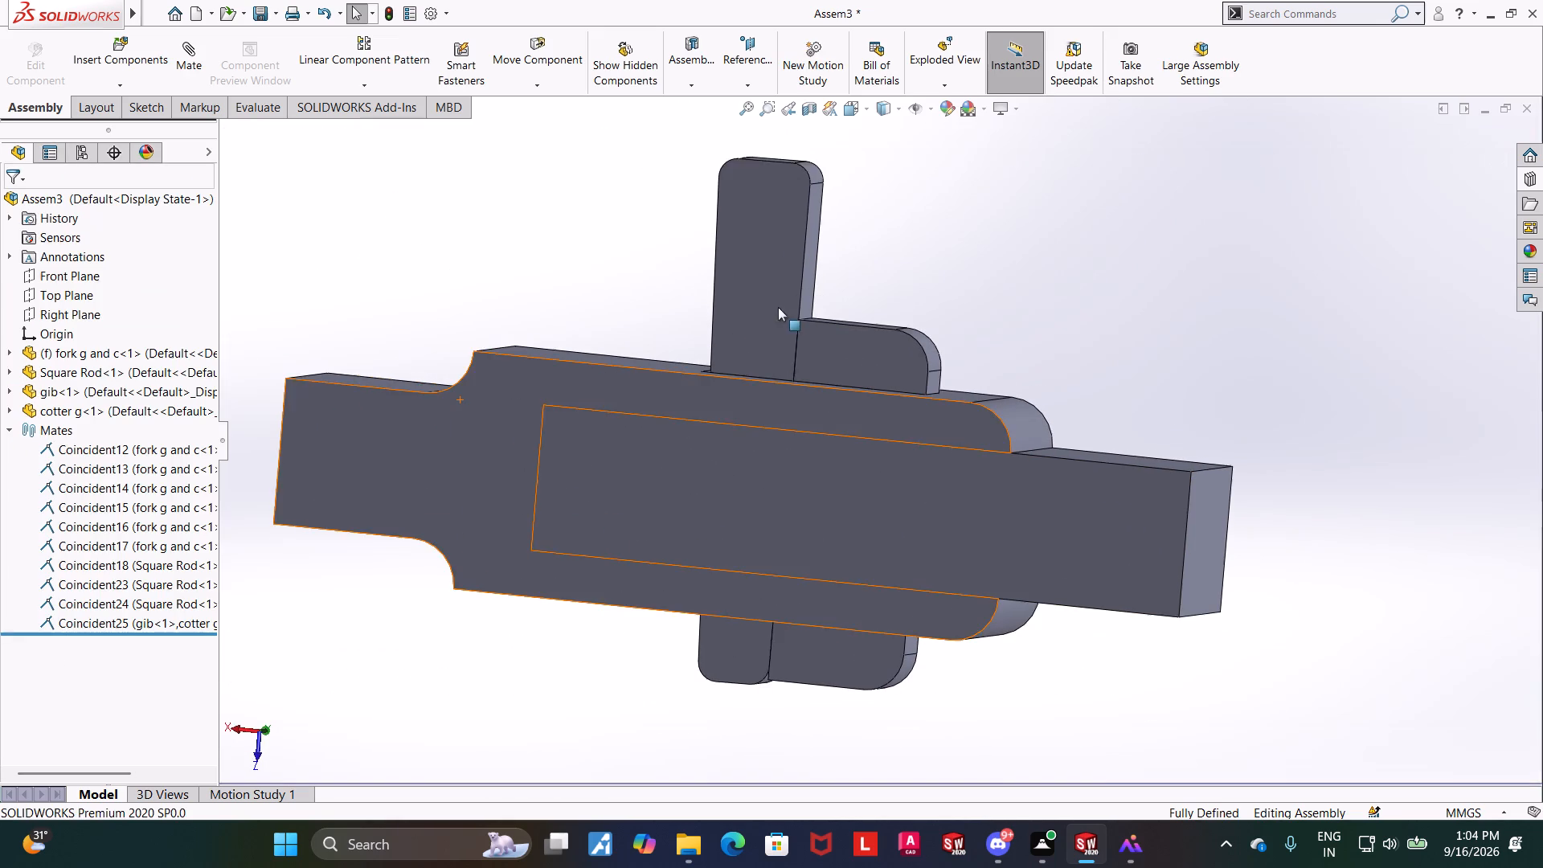
drag(777, 306, 800, 223)
click(1103, 326)
click(1051, 259)
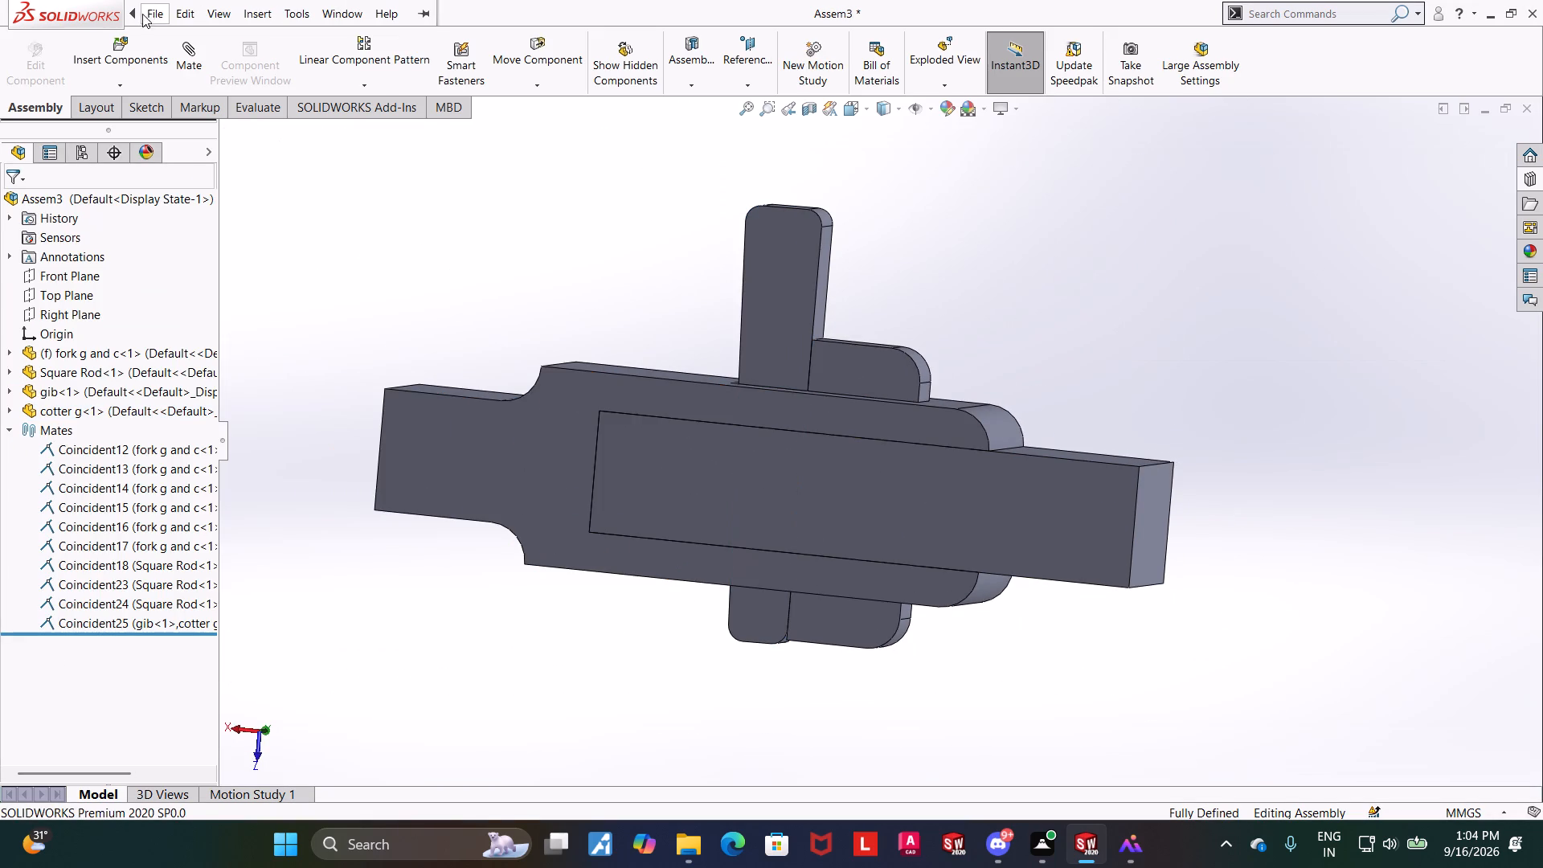
Save the assembly in Downloads as Gib and Cotter Joint, in SOLIDWORKS Assembly format, including all modified components.
click(198, 223)
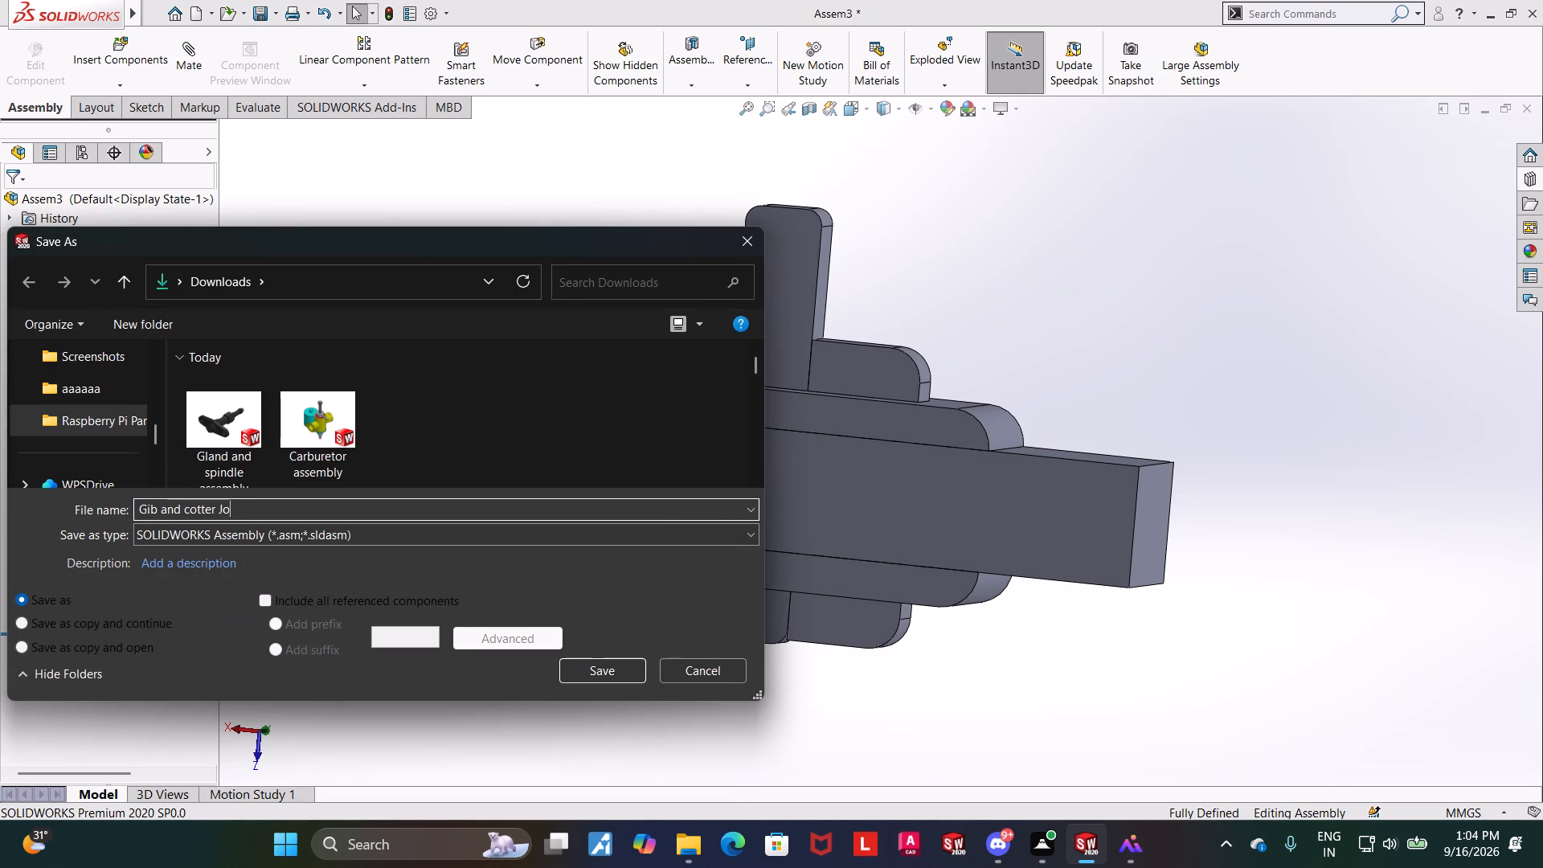
click(190, 513)
click(595, 659)
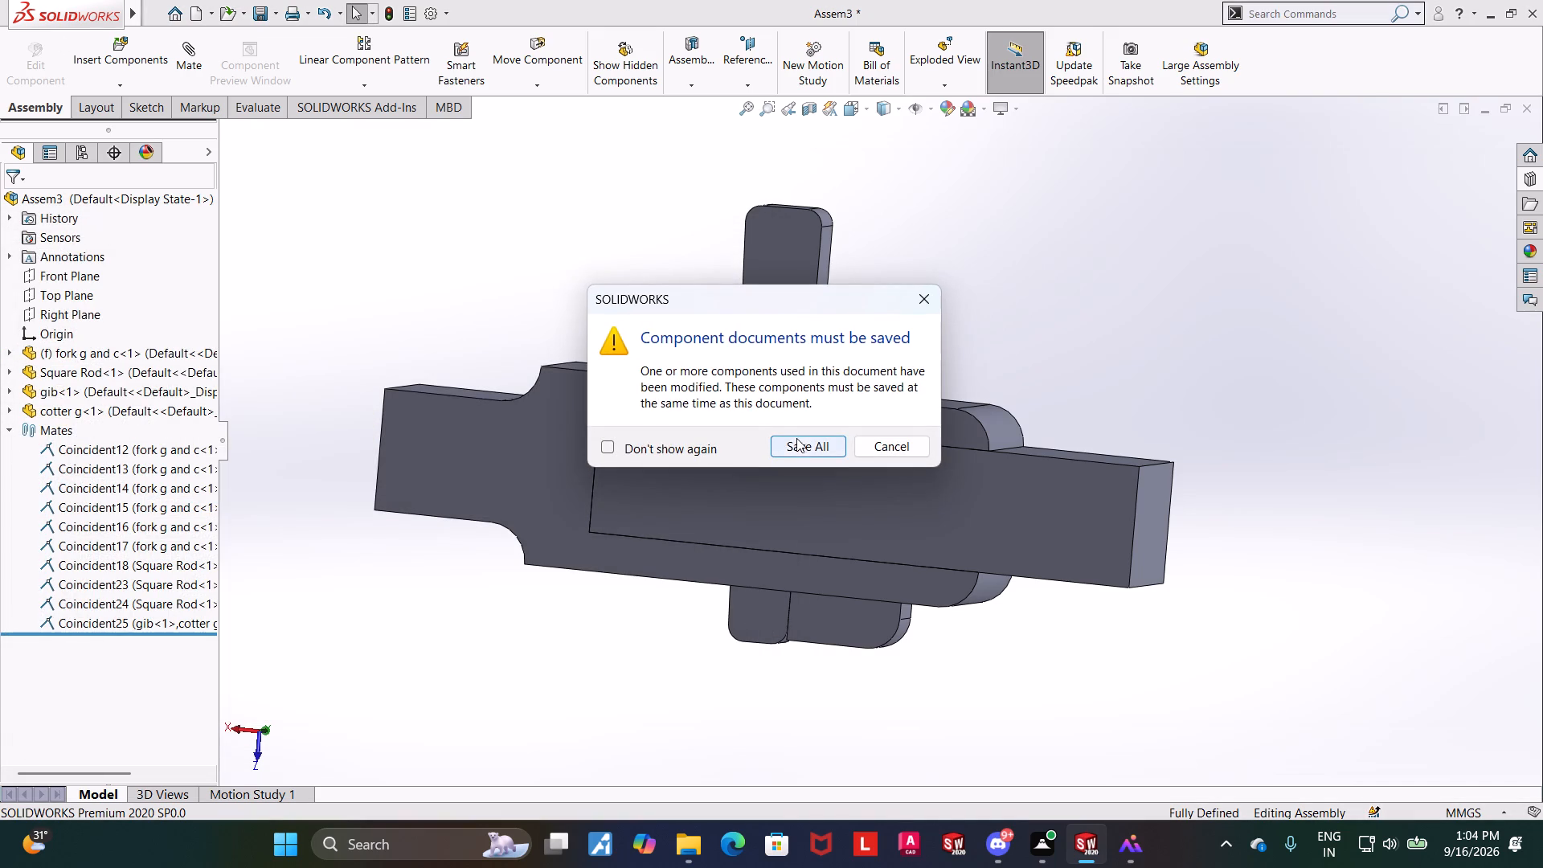
click(803, 444)
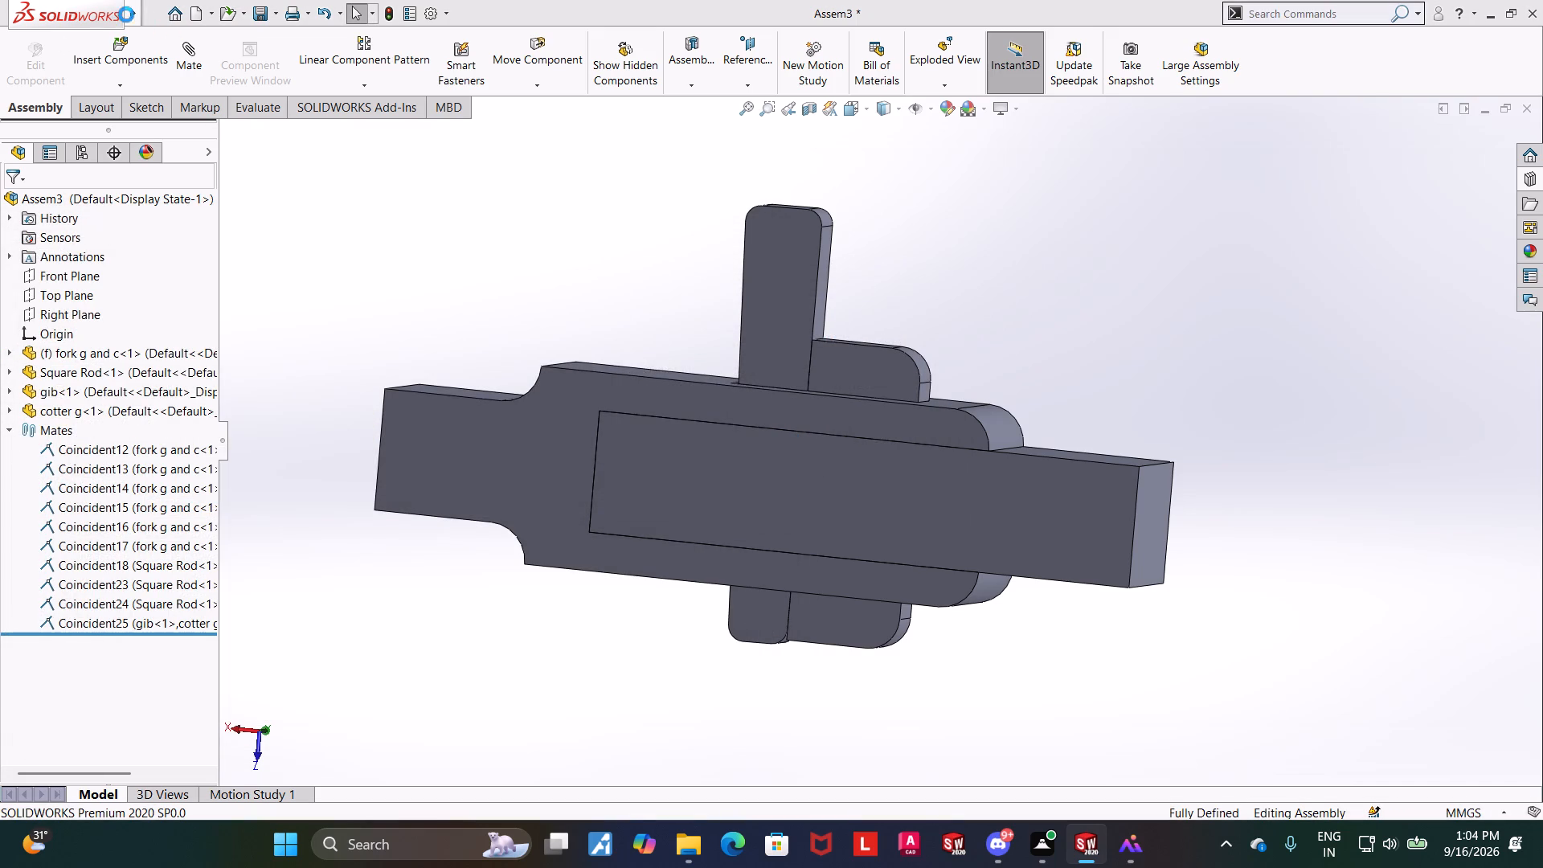
Export the assembly to Downloads as Gib and Cotter Joint in Adobe Portable Document Format (*.pdf).
click(199, 216)
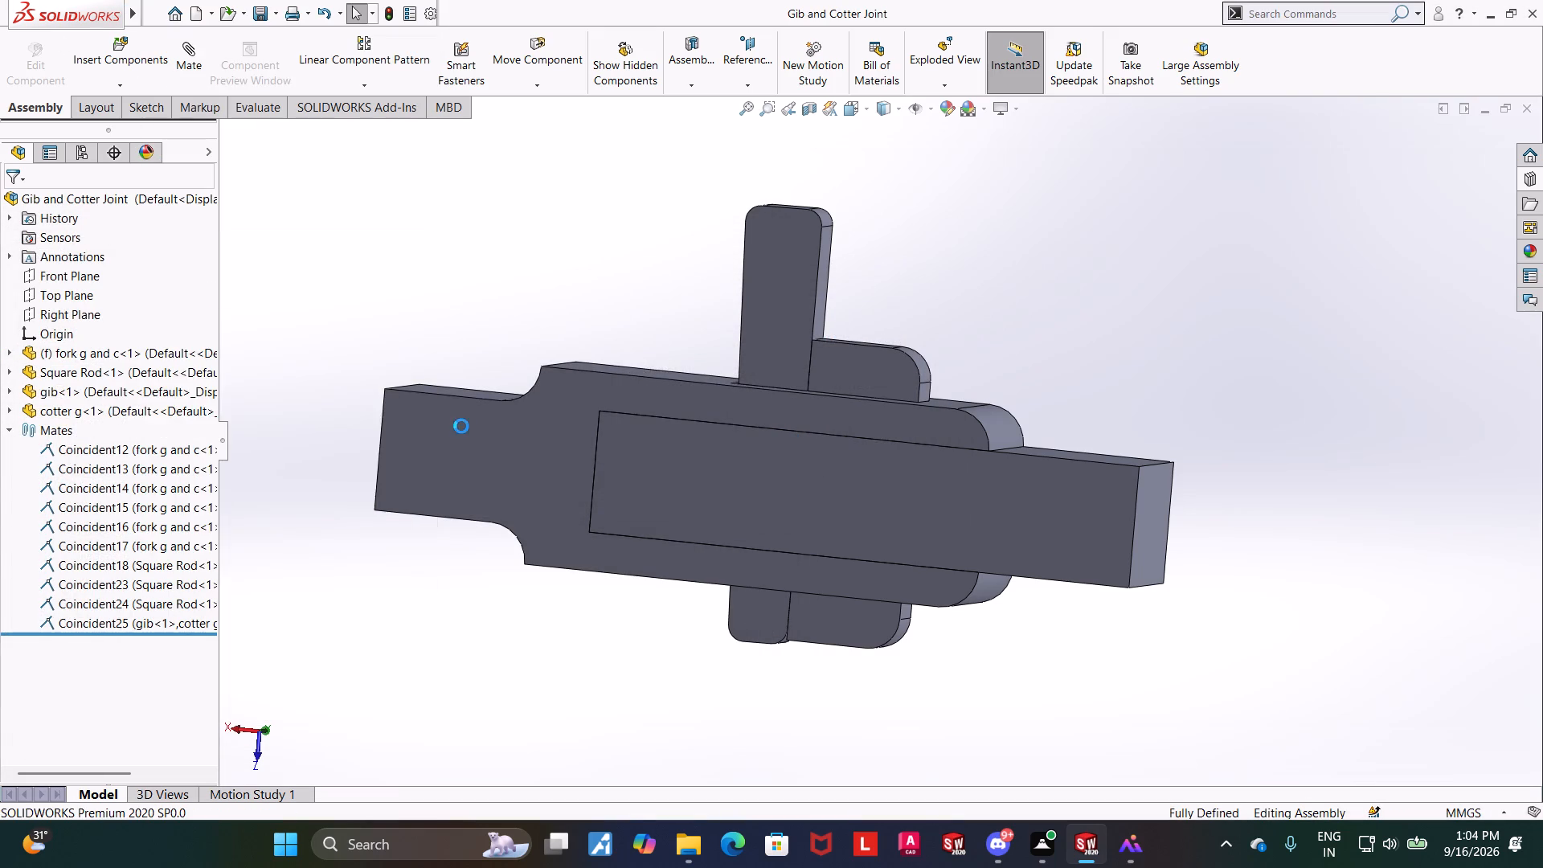
click(351, 531)
click(336, 215)
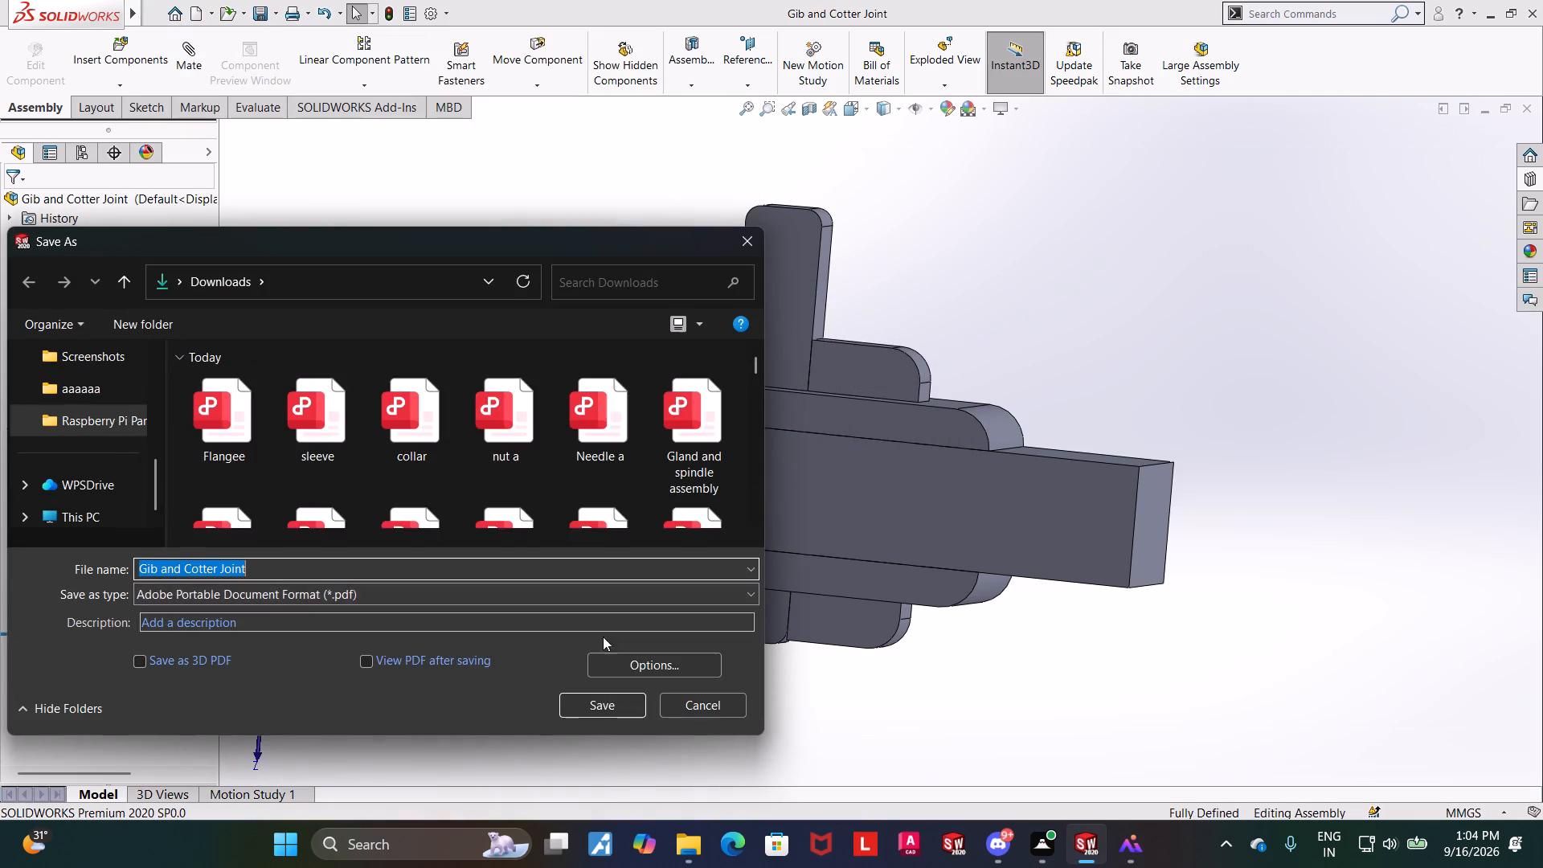
click(592, 698)
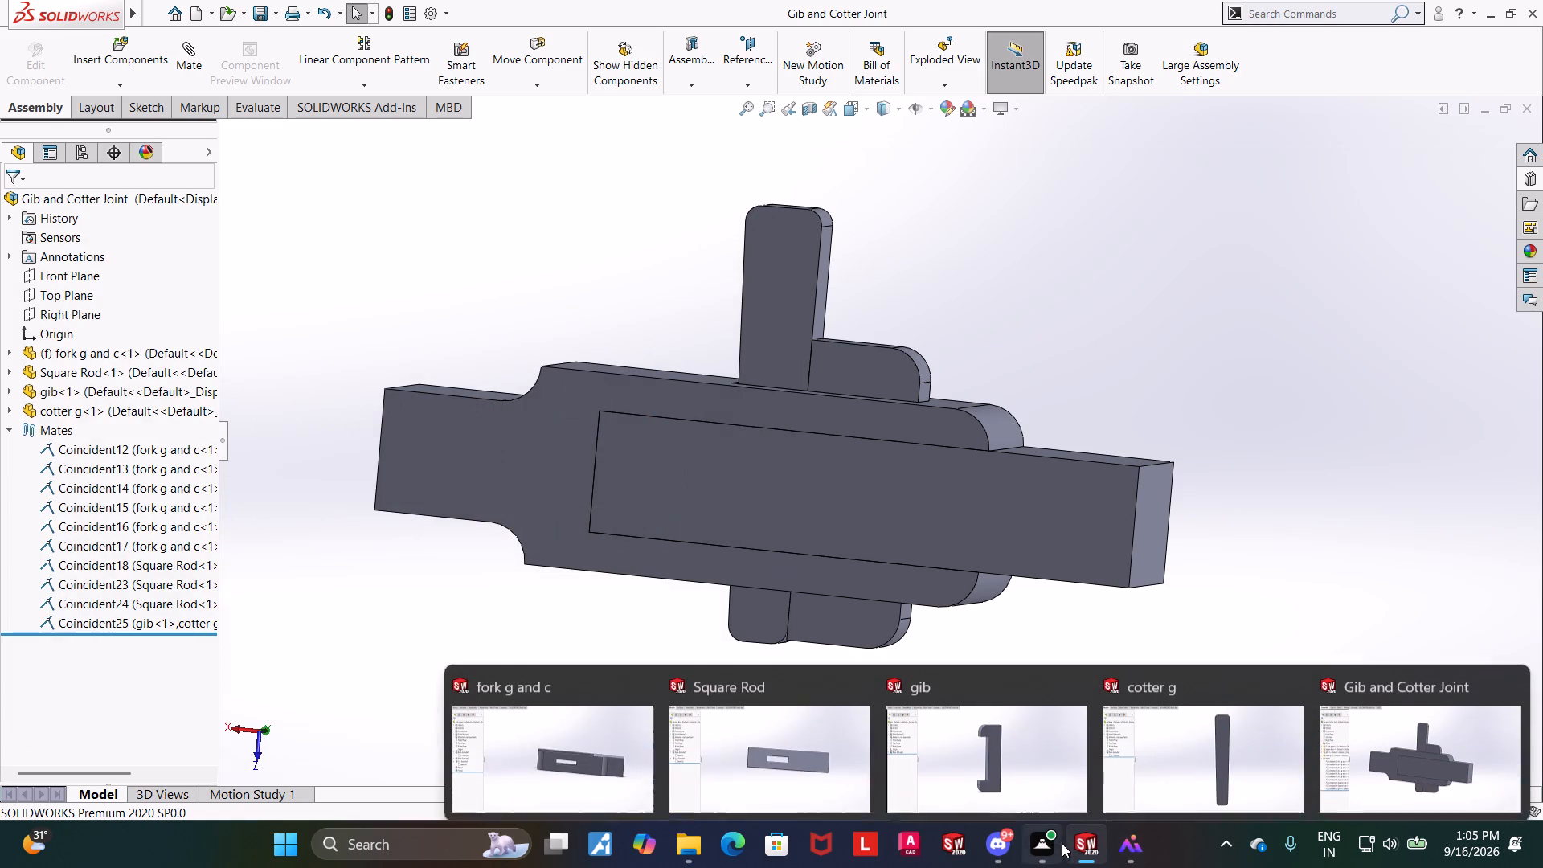
Switch to the cotter g part and export it to Downloads as a PDF named cotter g, using save as copy and continue.
click(1201, 722)
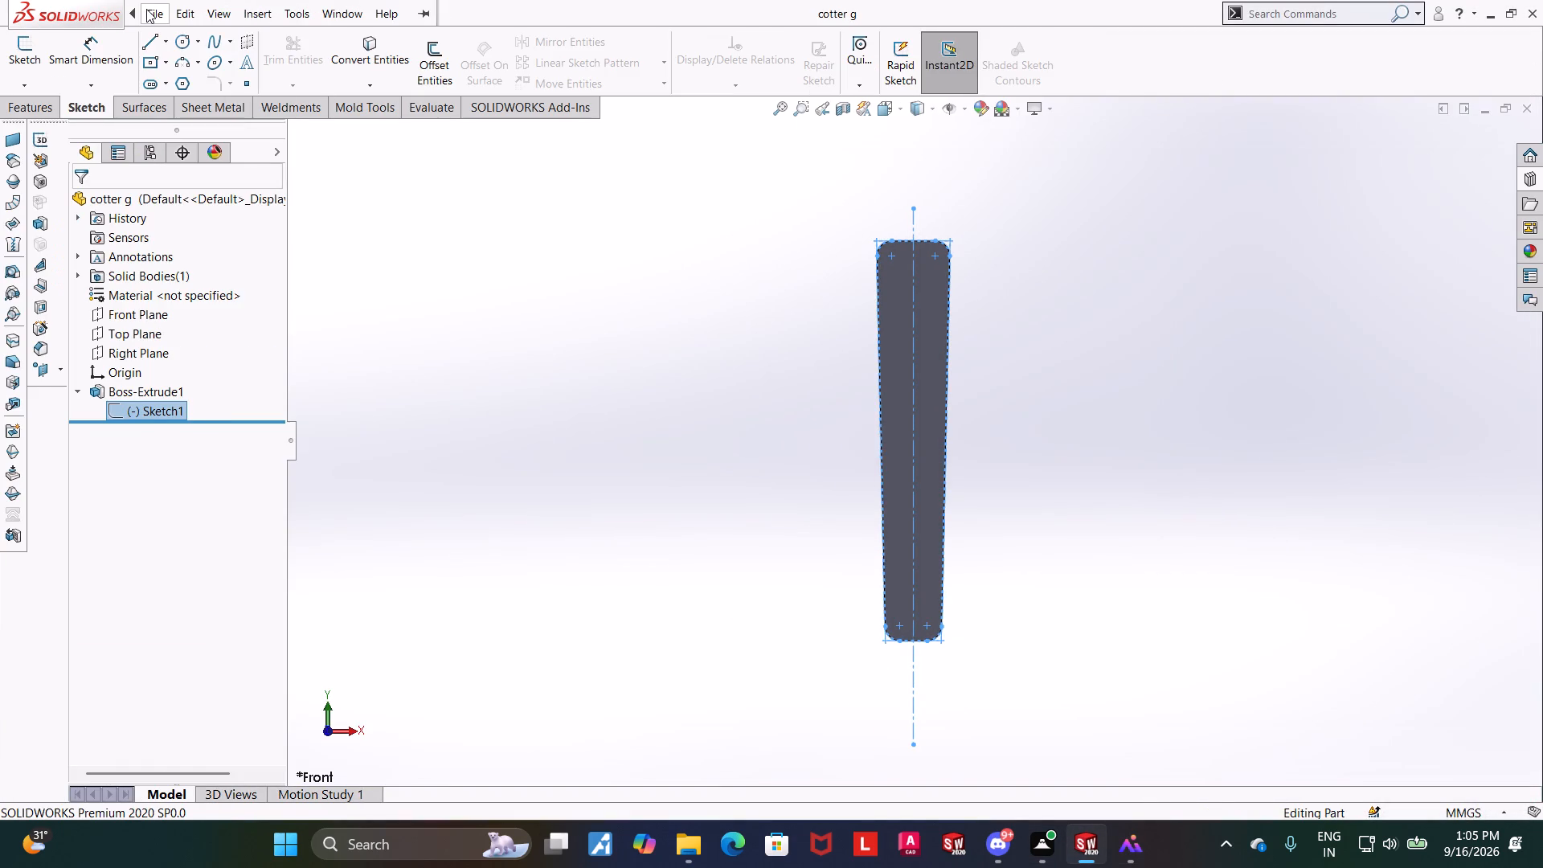
click(187, 222)
click(701, 387)
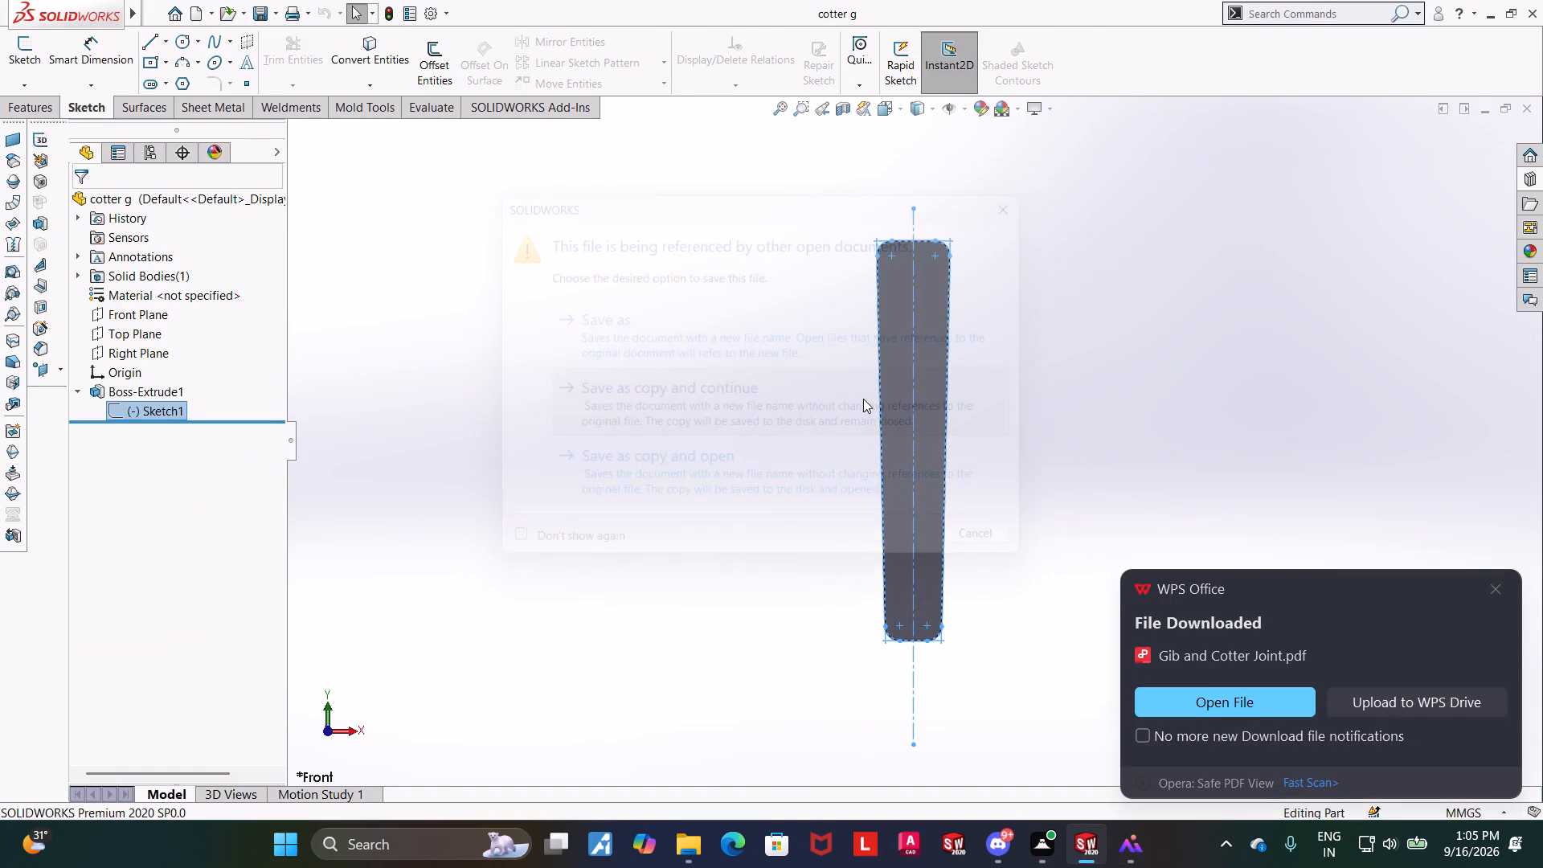
click(242, 537)
click(331, 165)
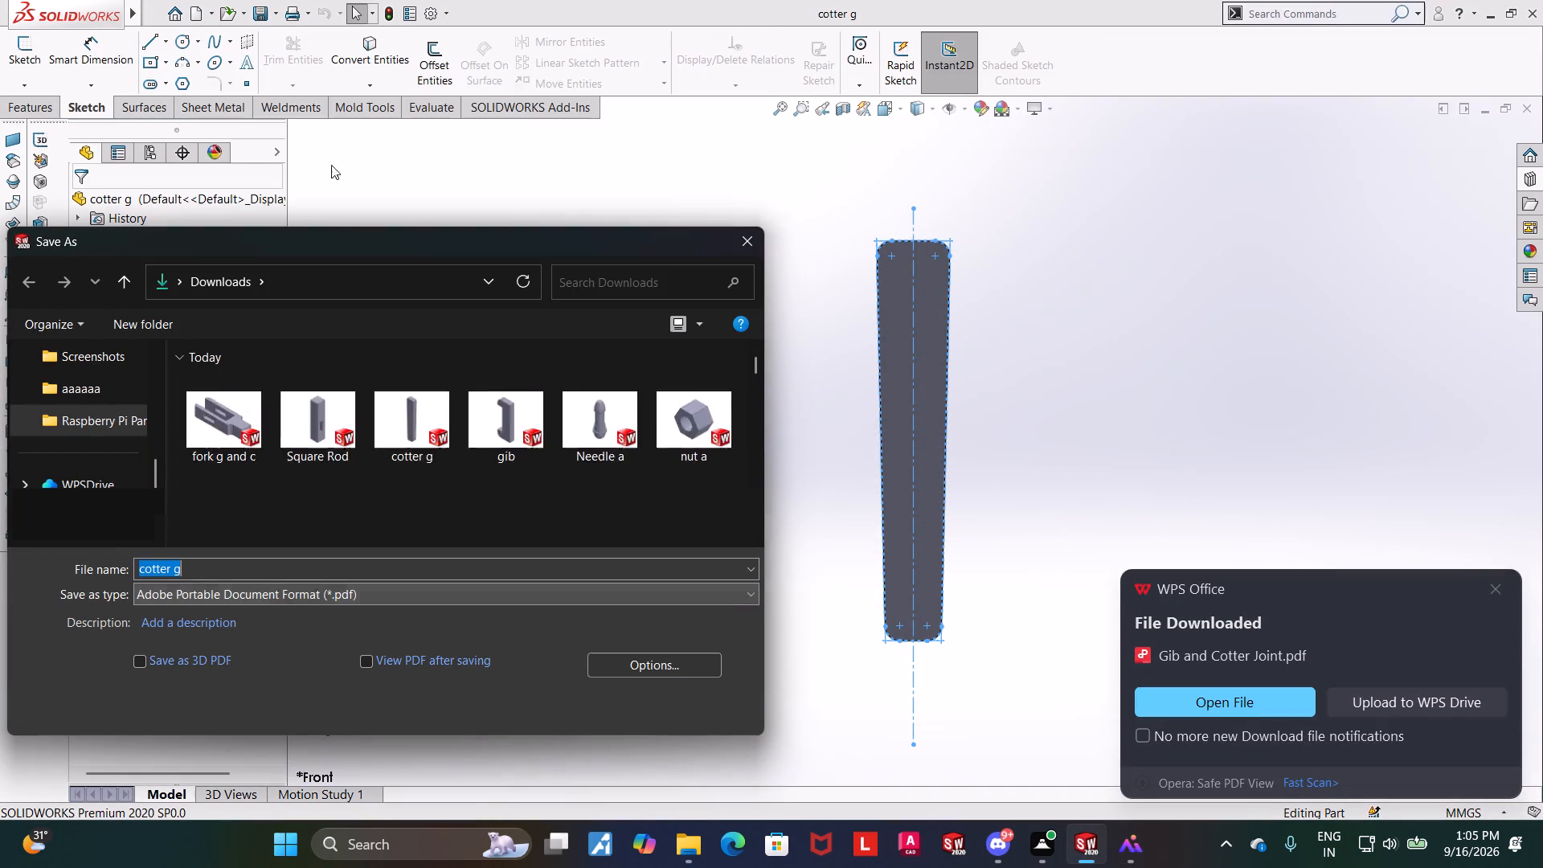
click(593, 715)
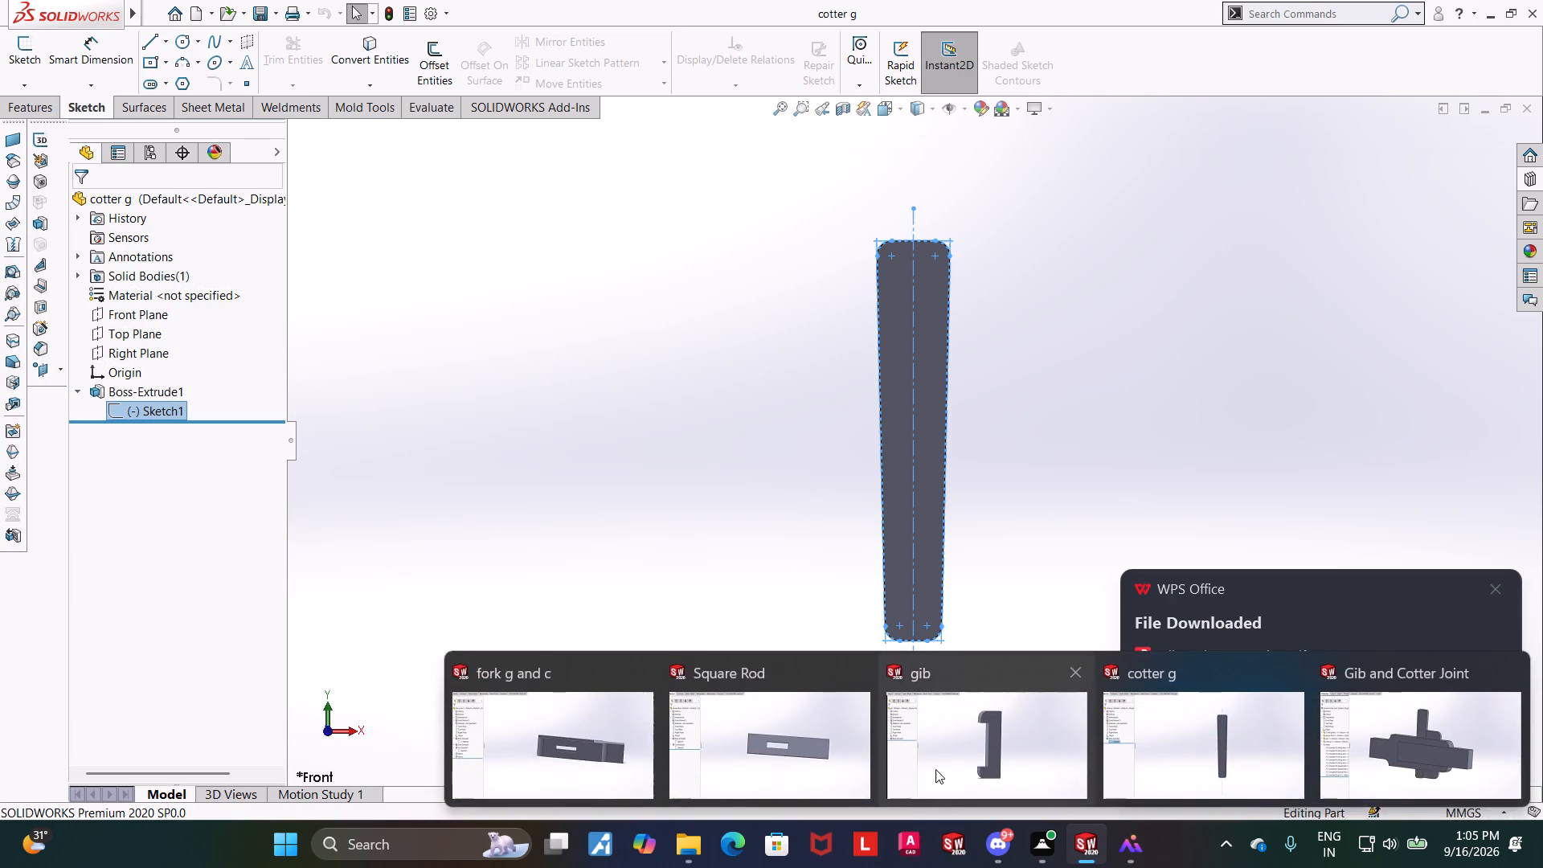
Switch to the gib part and export it to Downloads as a PDF named gib, using save as copy and continue.
click(945, 754)
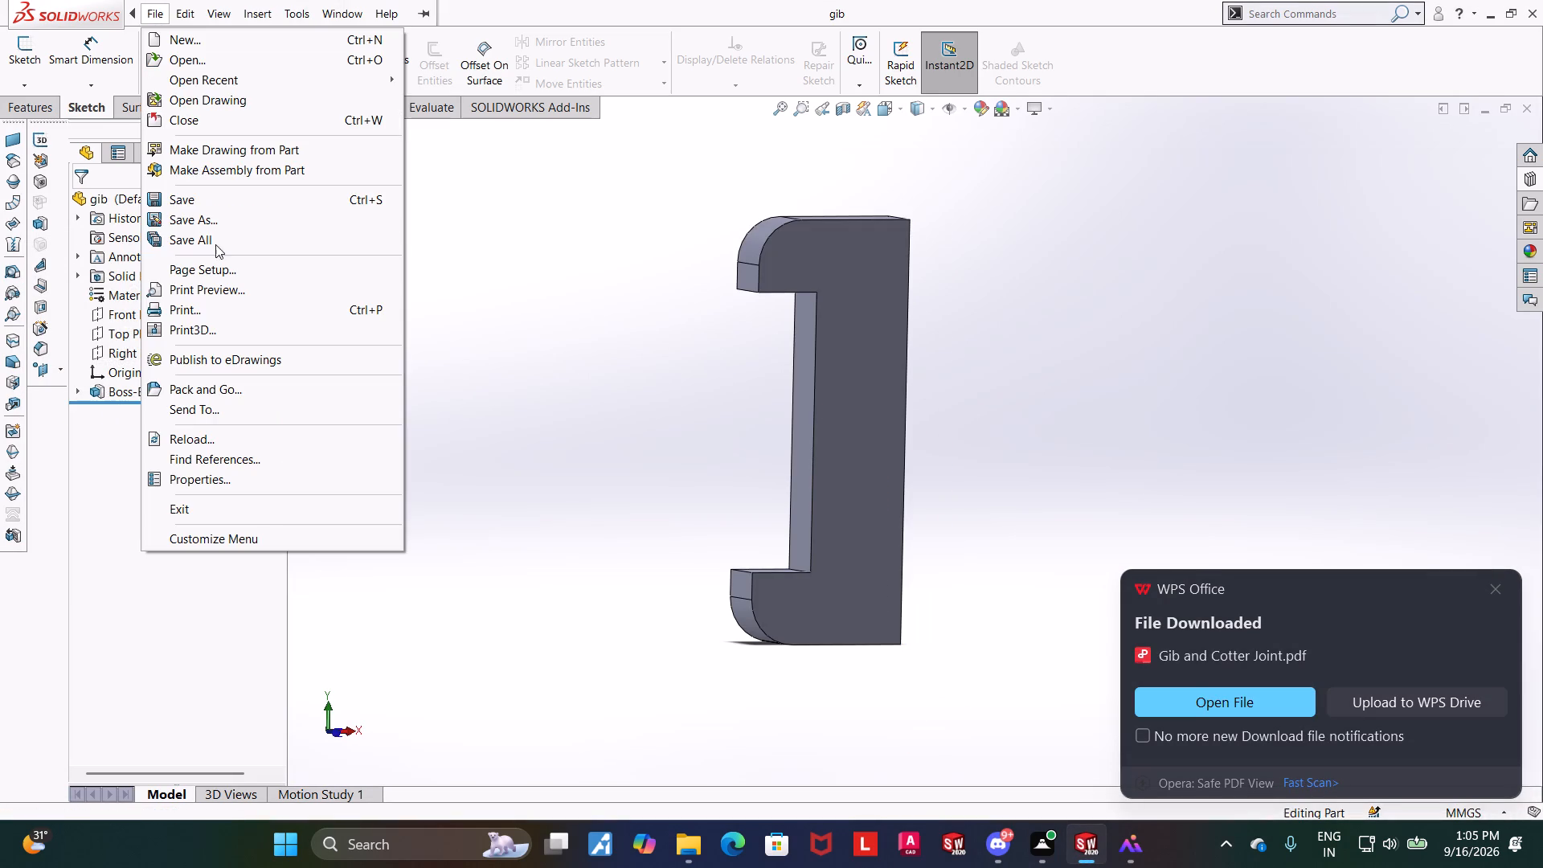
click(207, 223)
click(677, 403)
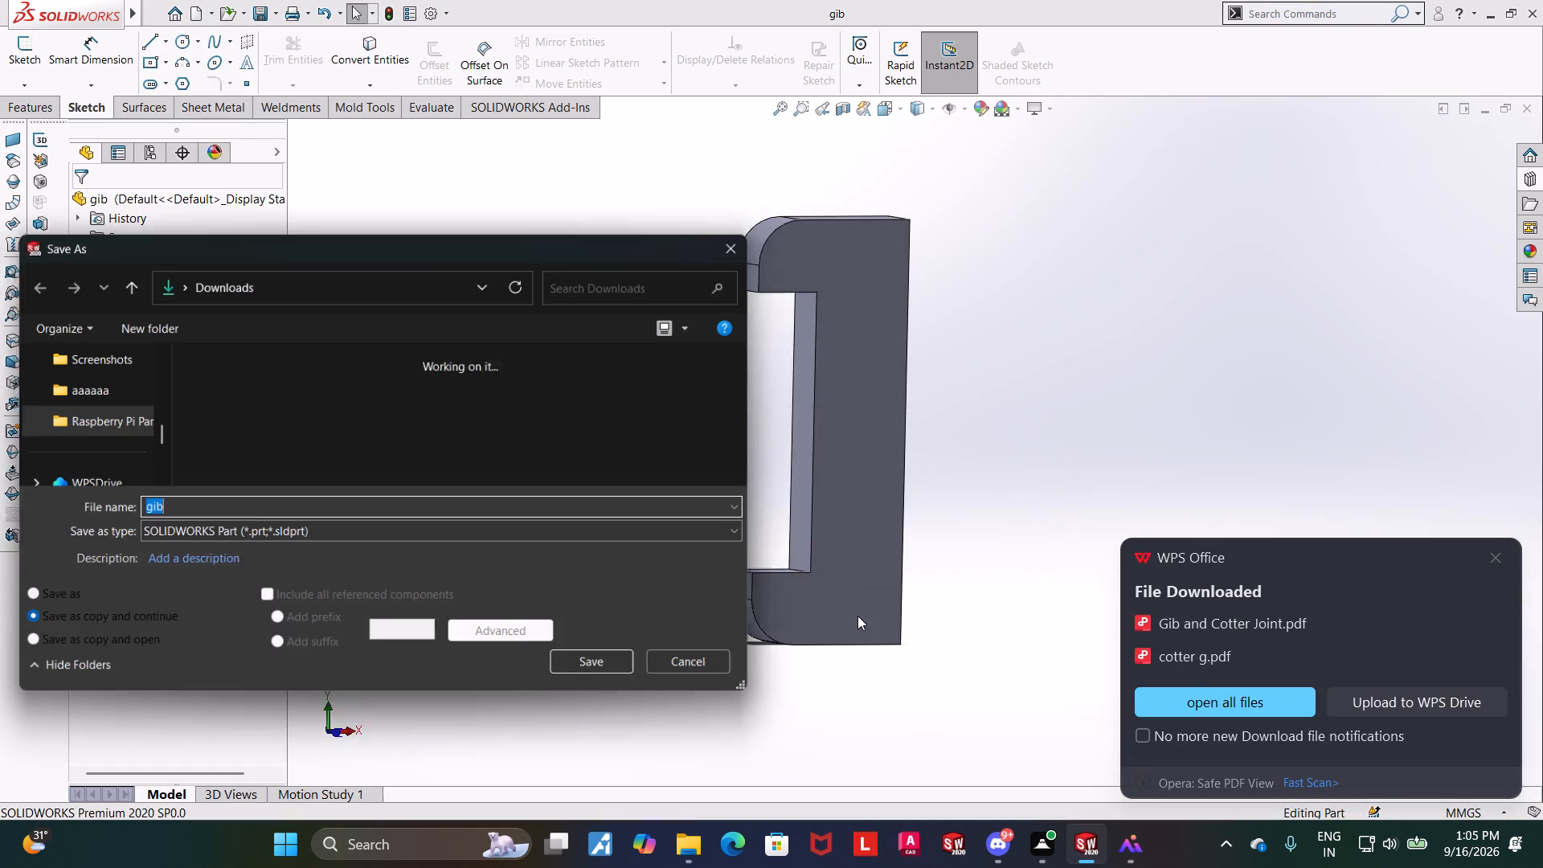
click(459, 534)
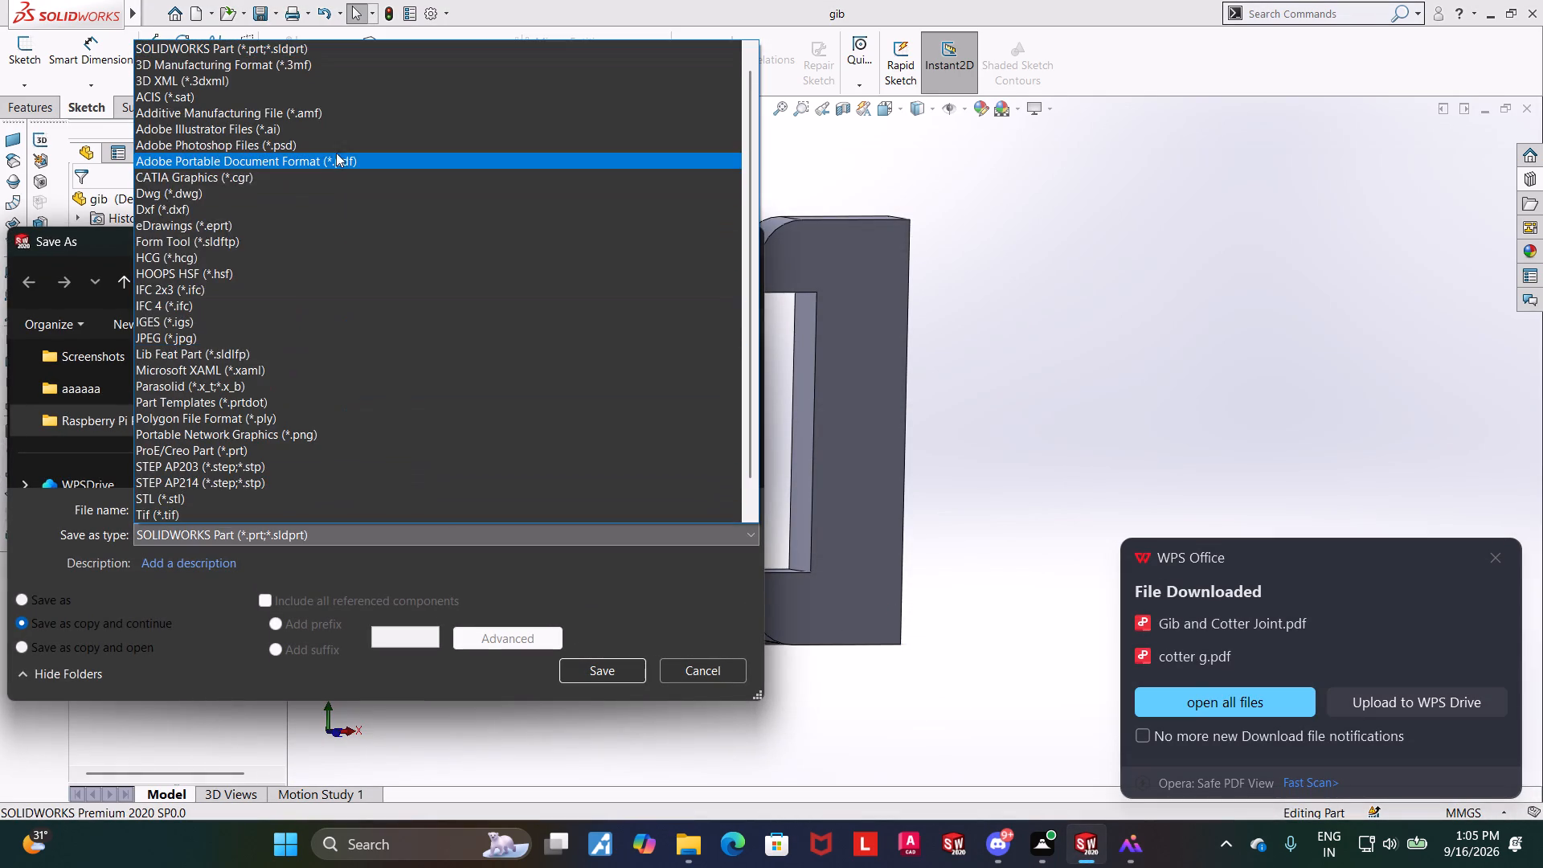
click(337, 159)
click(595, 717)
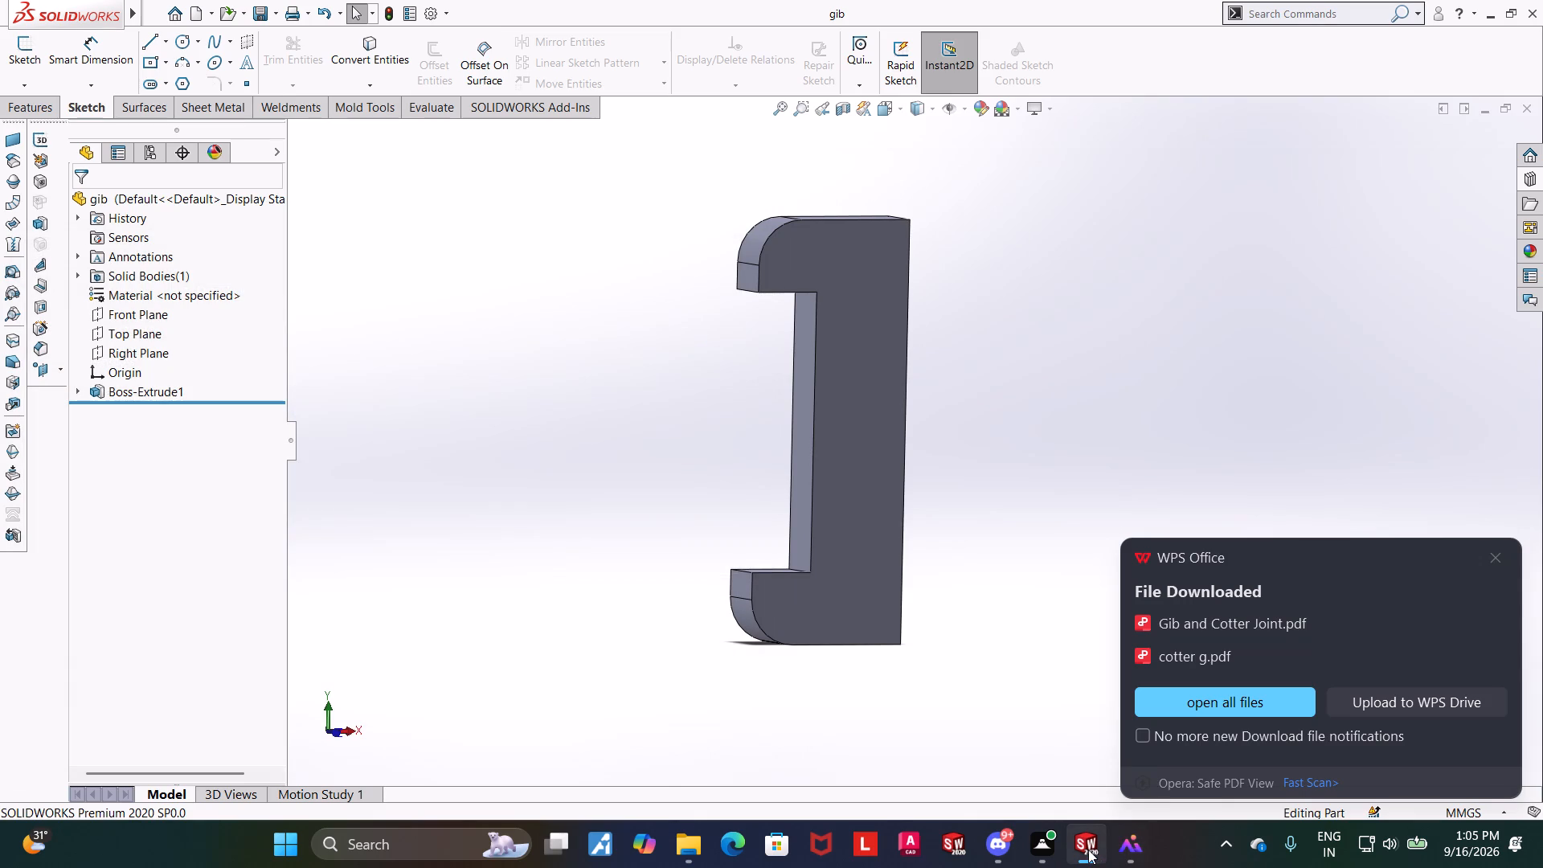
Switch to the Square Rod part and export it to Downloads as a PDF named Square Rod, using save as copy and continue.
click(801, 749)
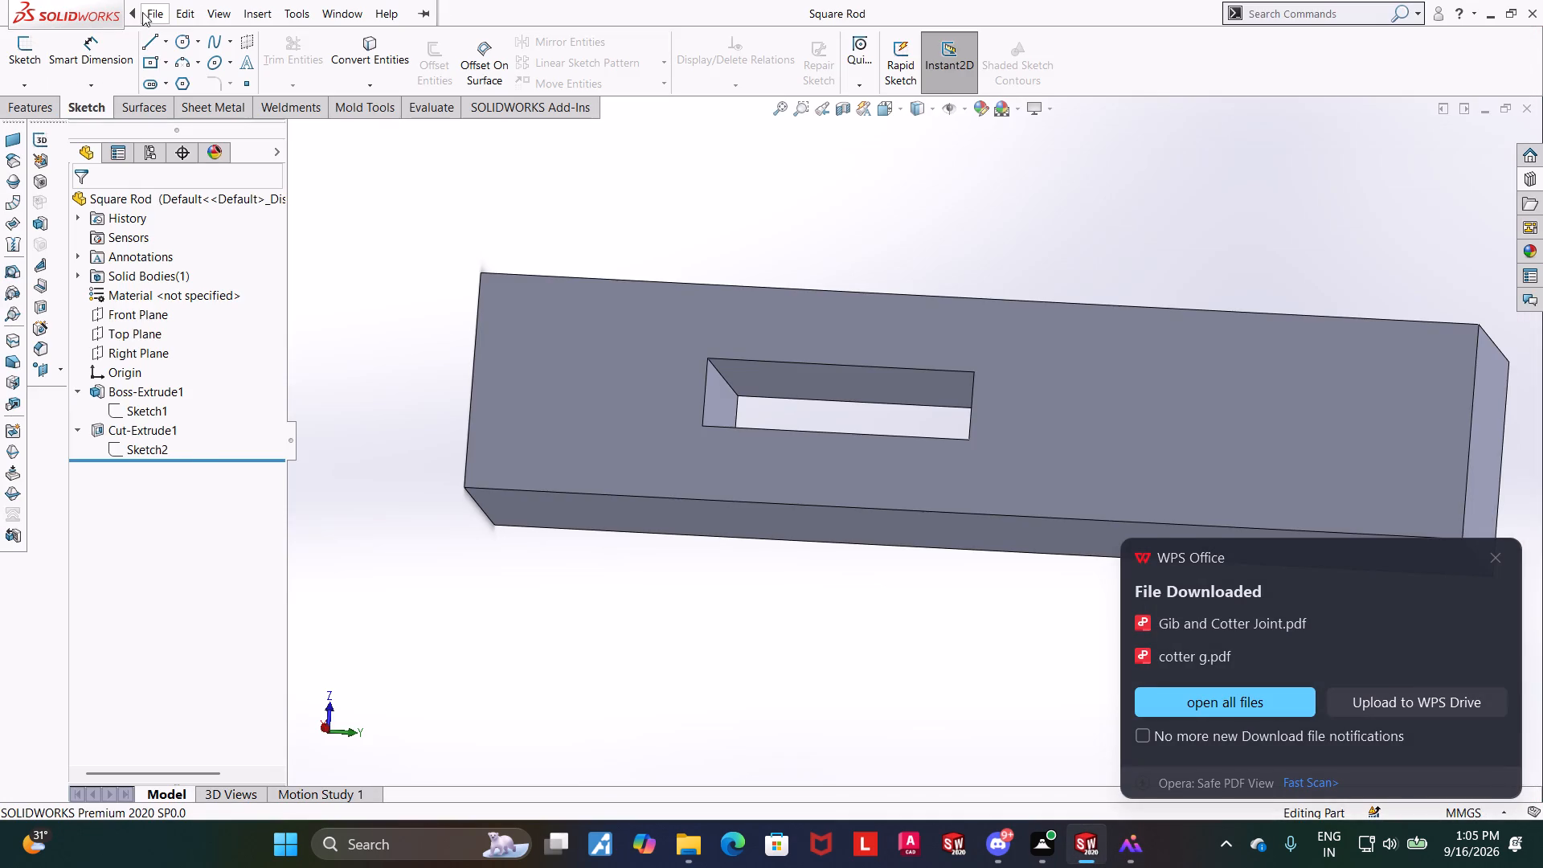
click(199, 217)
click(645, 410)
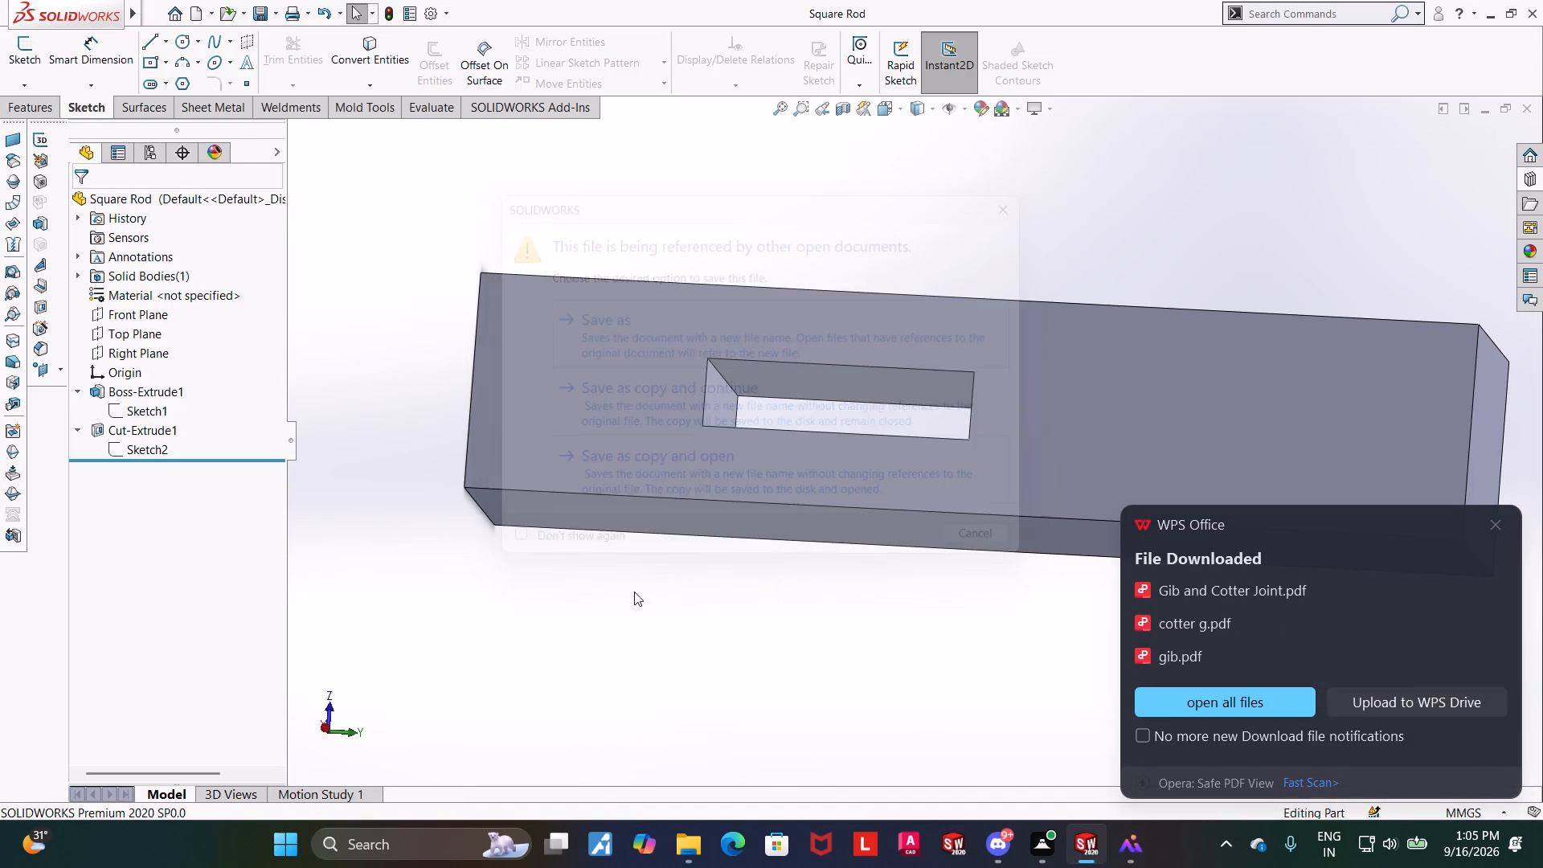
click(407, 544)
click(323, 166)
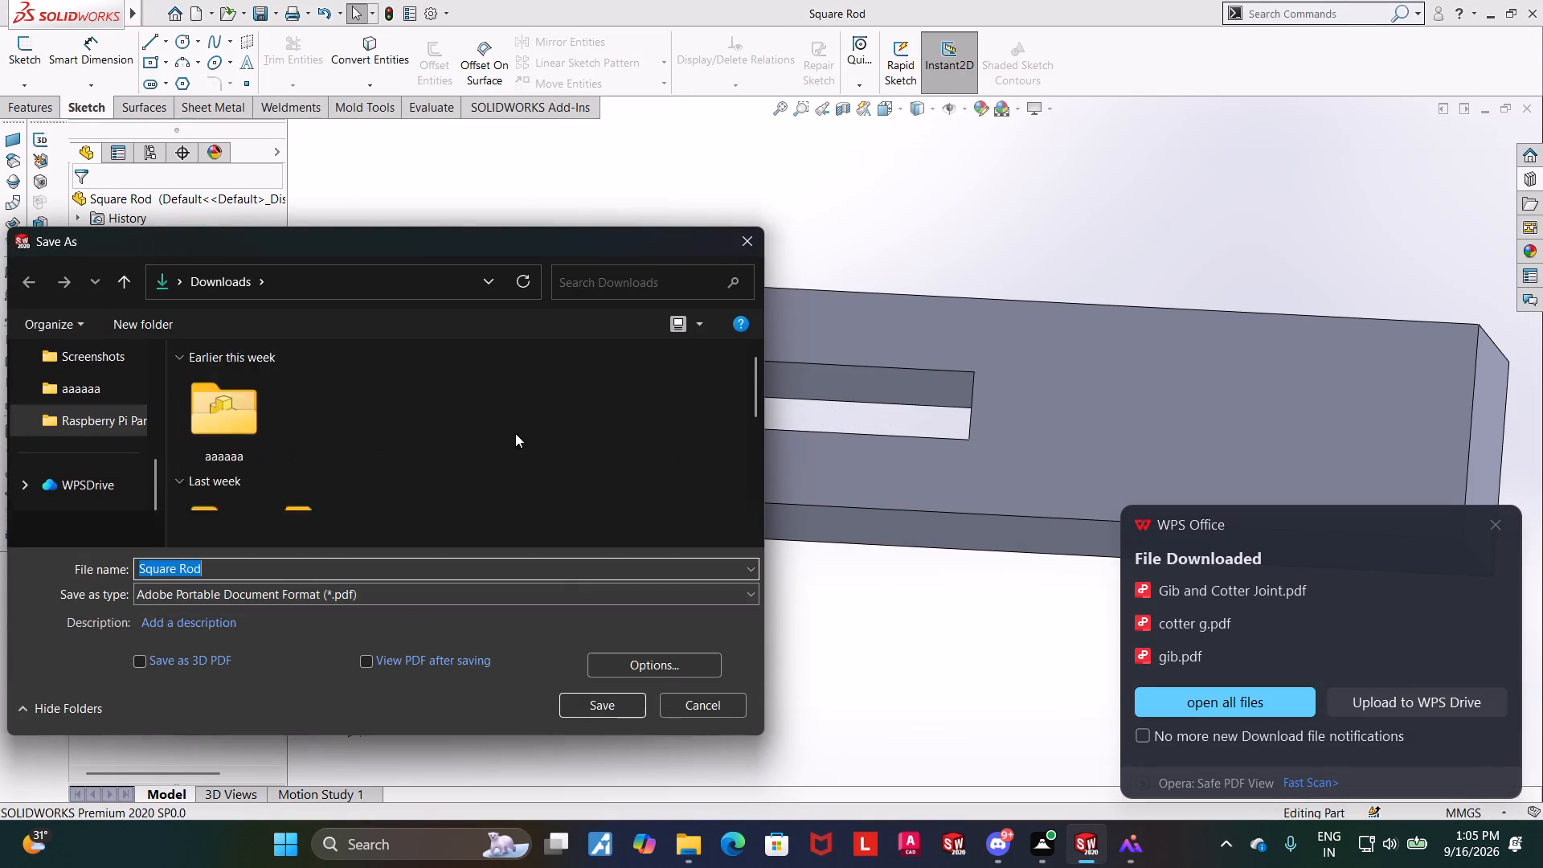
click(587, 698)
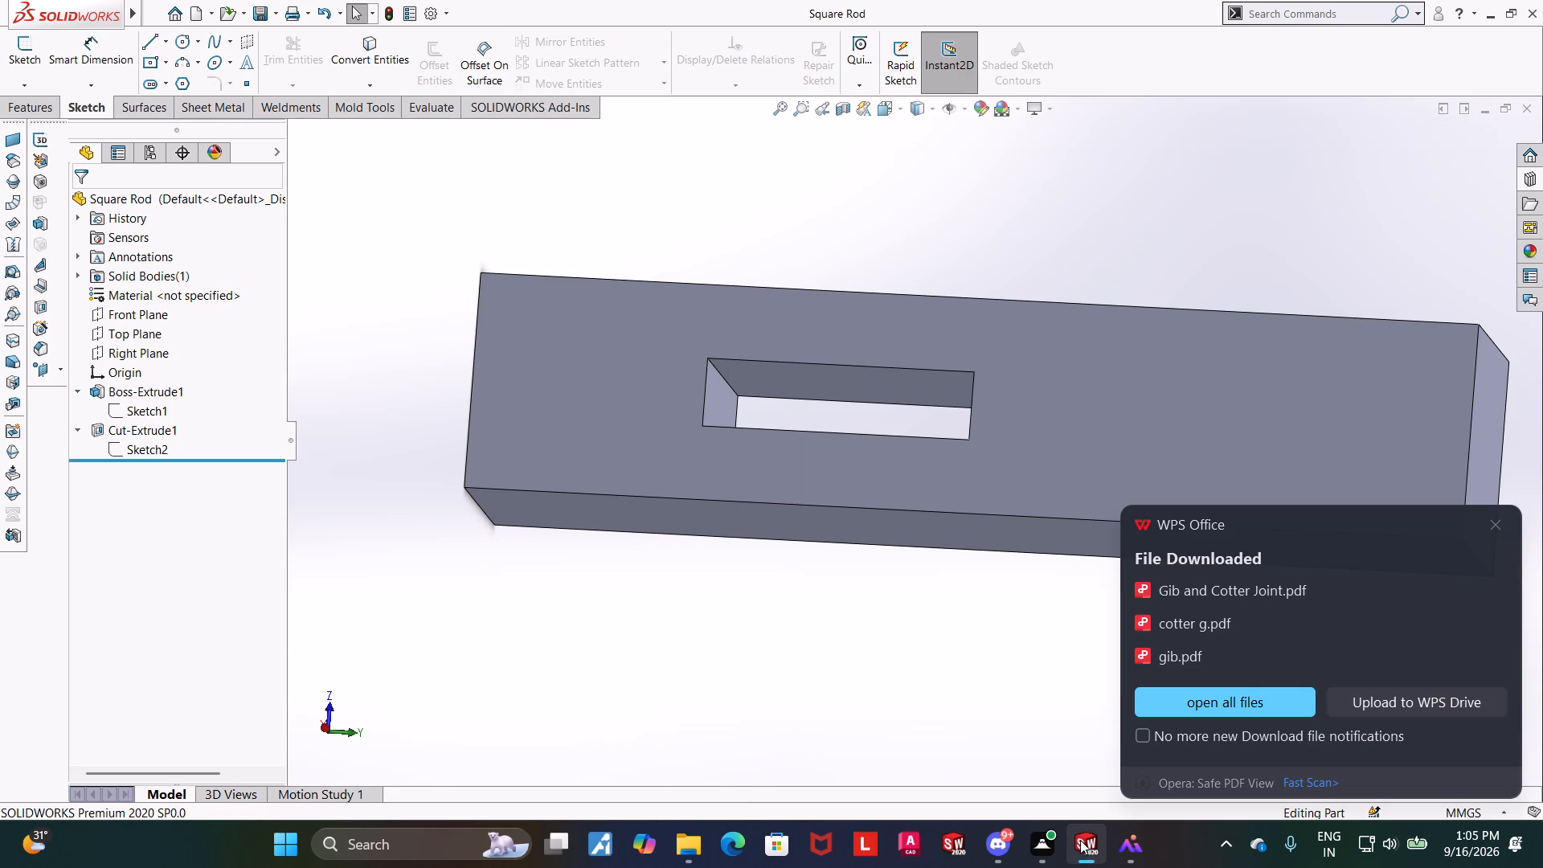
Switch to the fork g and c part and export it as a PDF under its own name, using save as copy and continue.
click(567, 741)
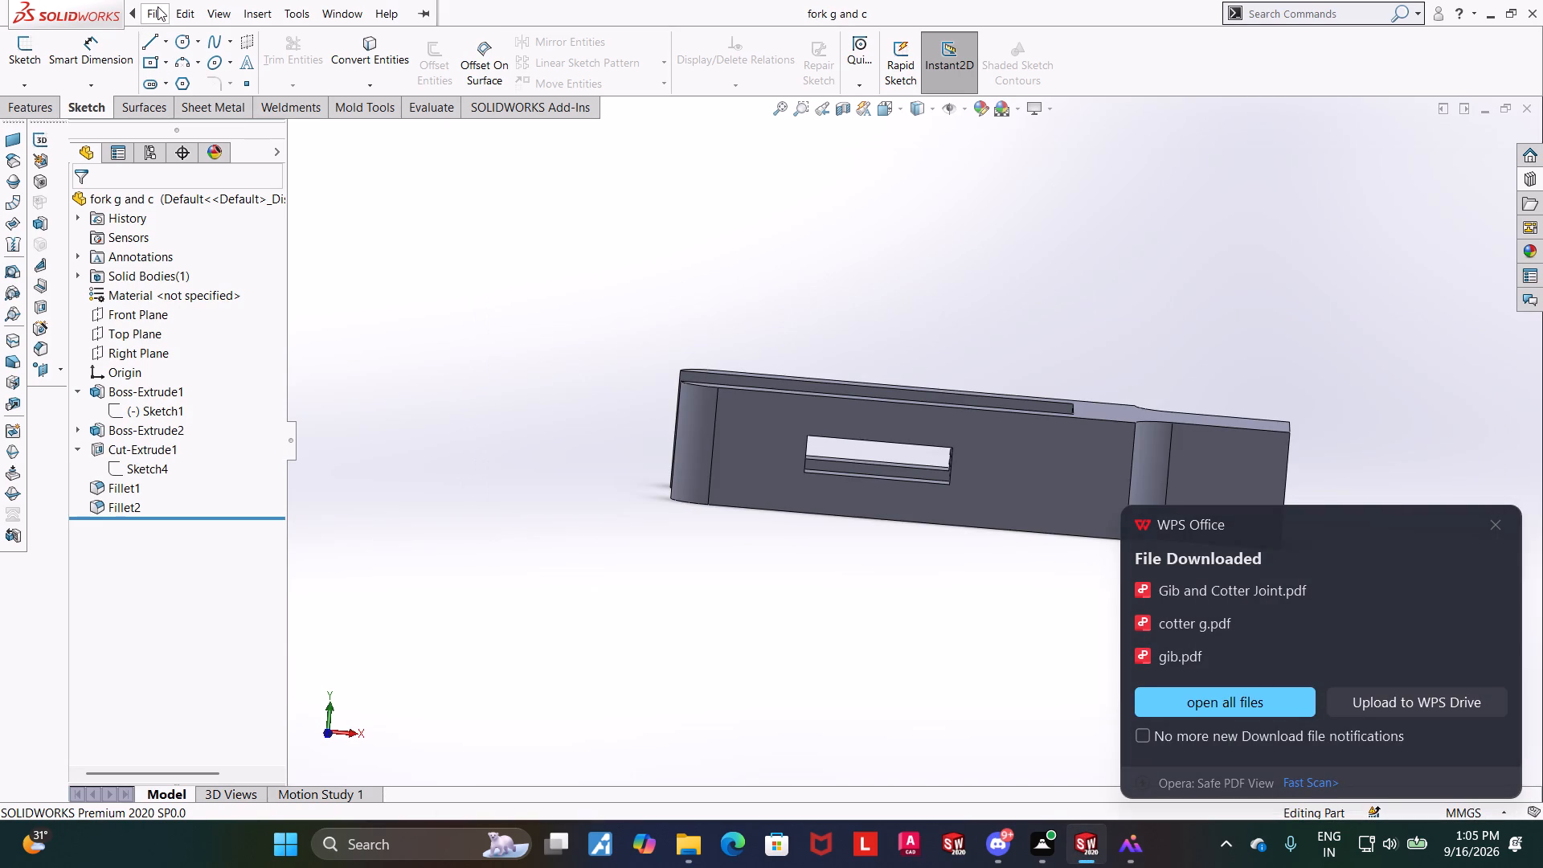
click(192, 217)
click(686, 406)
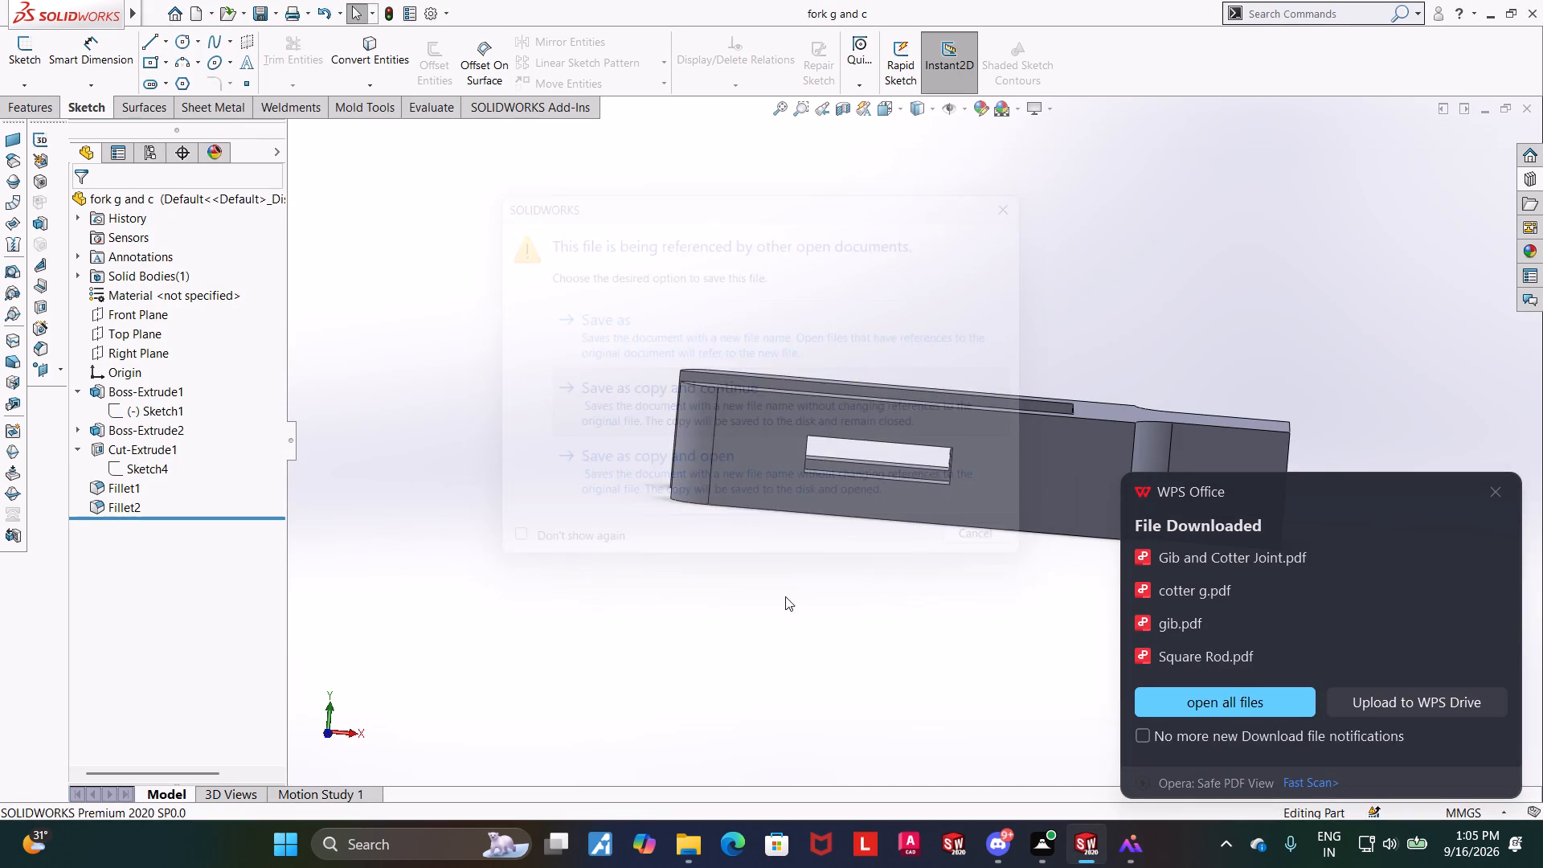
click(410, 540)
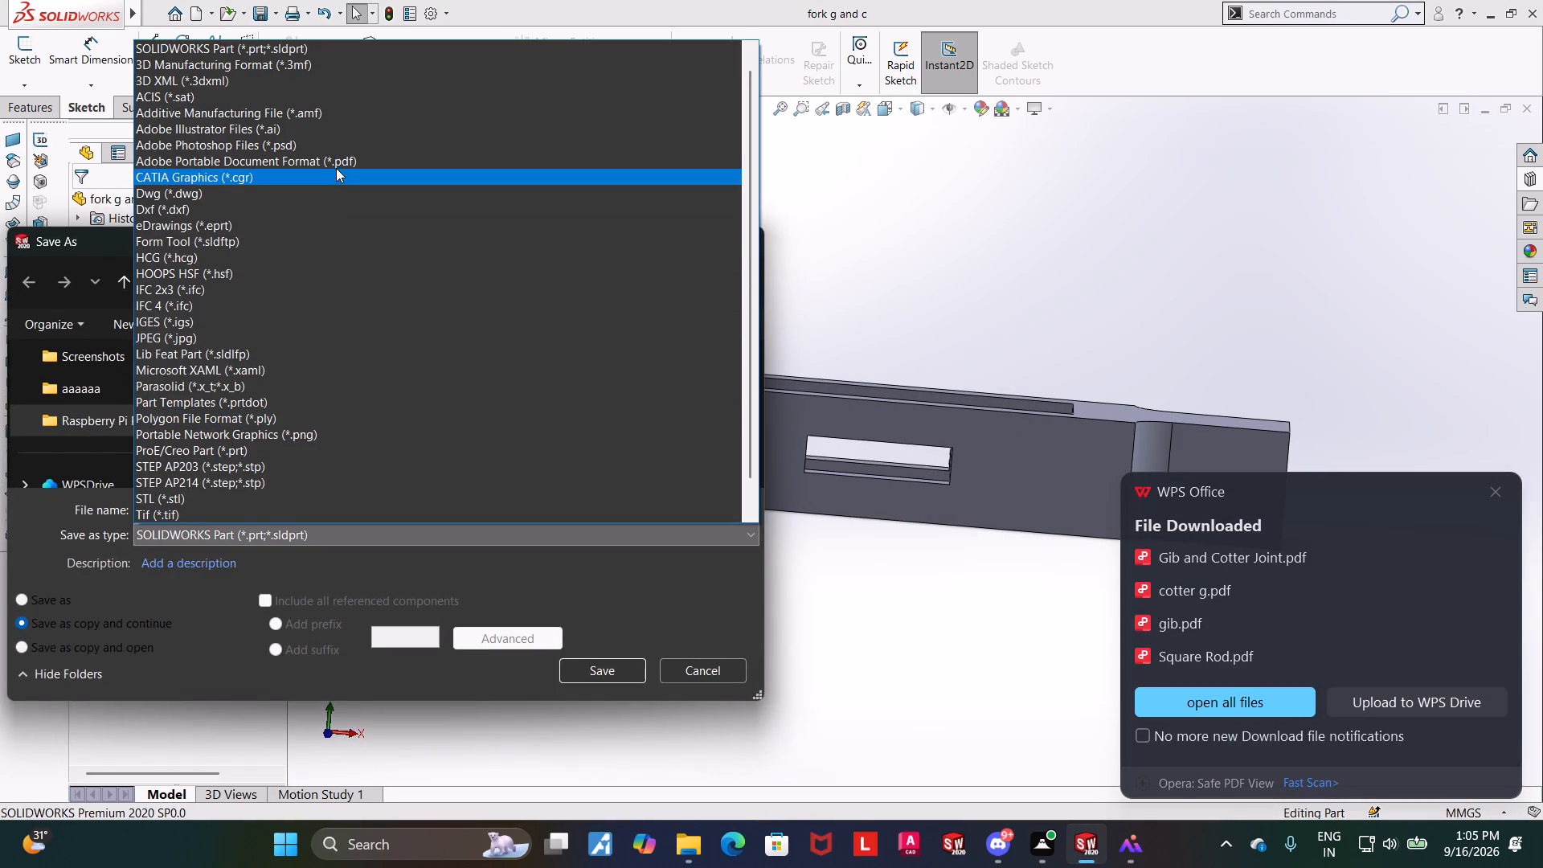
click(336, 166)
click(596, 706)
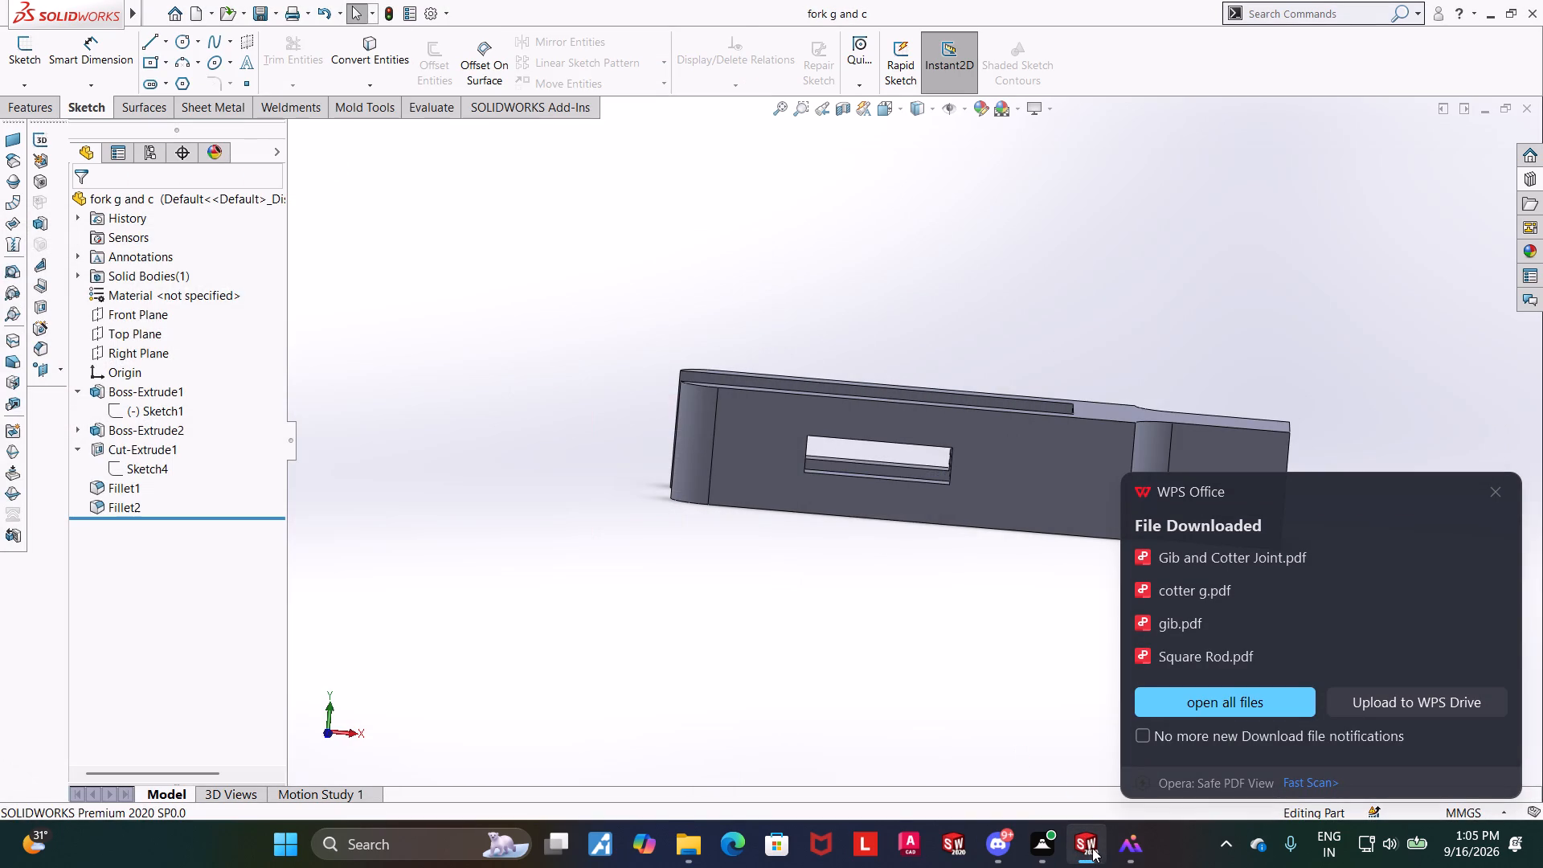